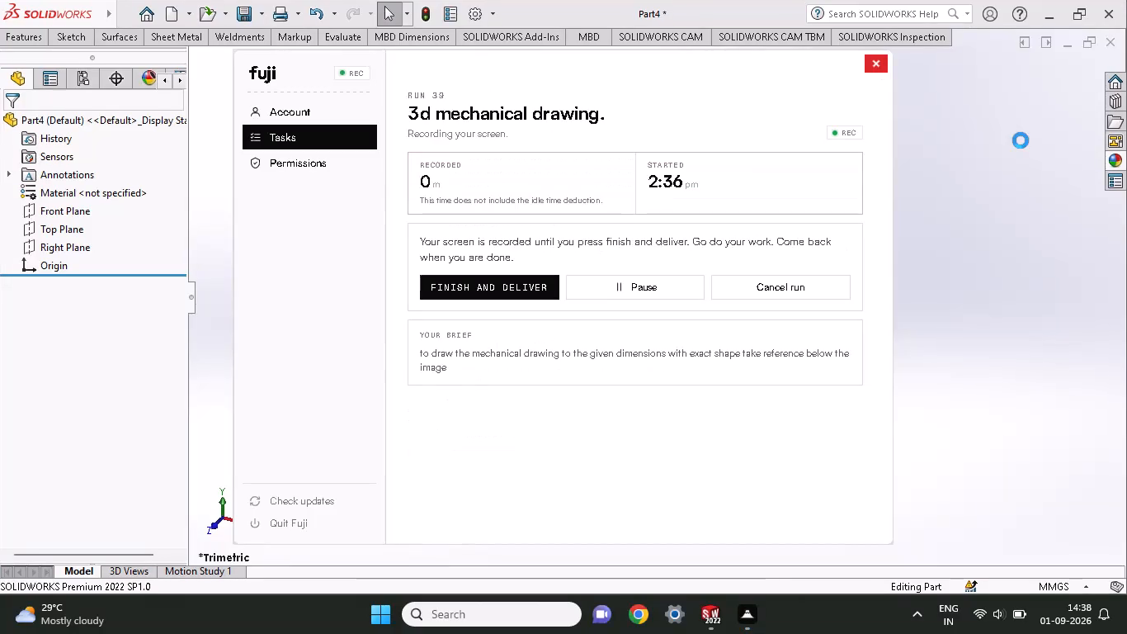
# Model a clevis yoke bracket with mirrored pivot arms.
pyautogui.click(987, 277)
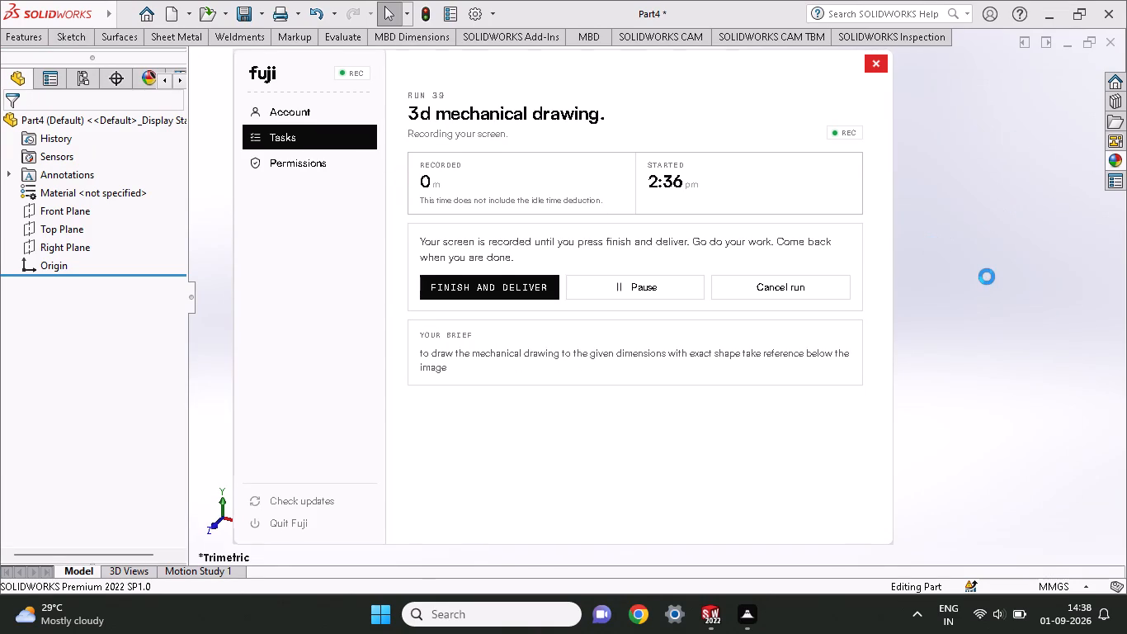
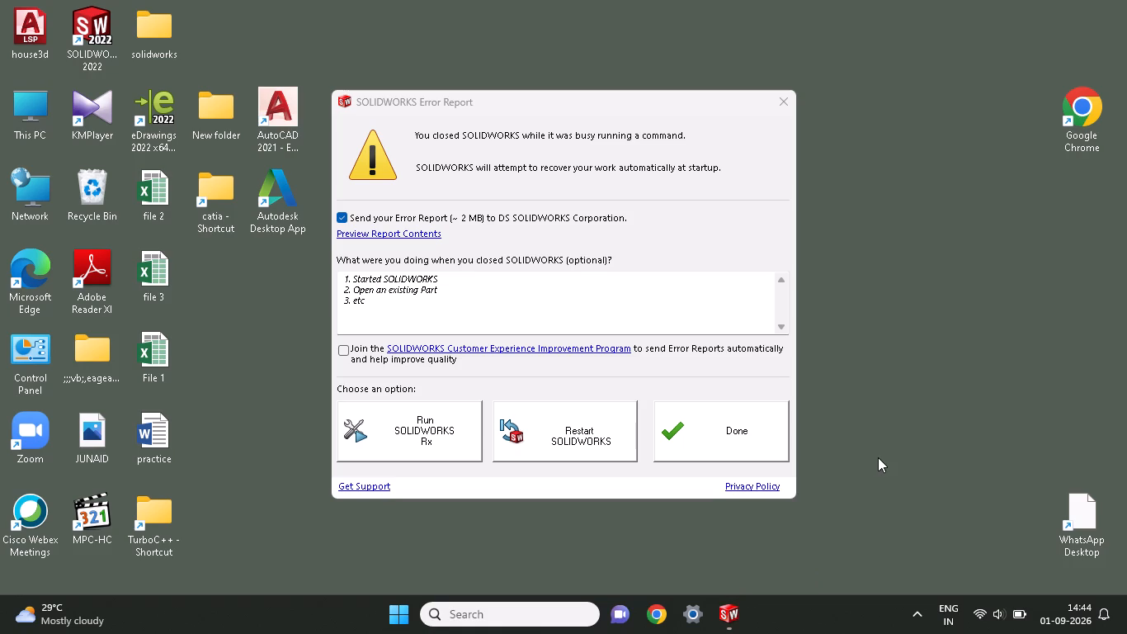
# Finish and close the SOLIDWORKS Error Report without running Rx or restarting from it.
pyautogui.click(681, 437)
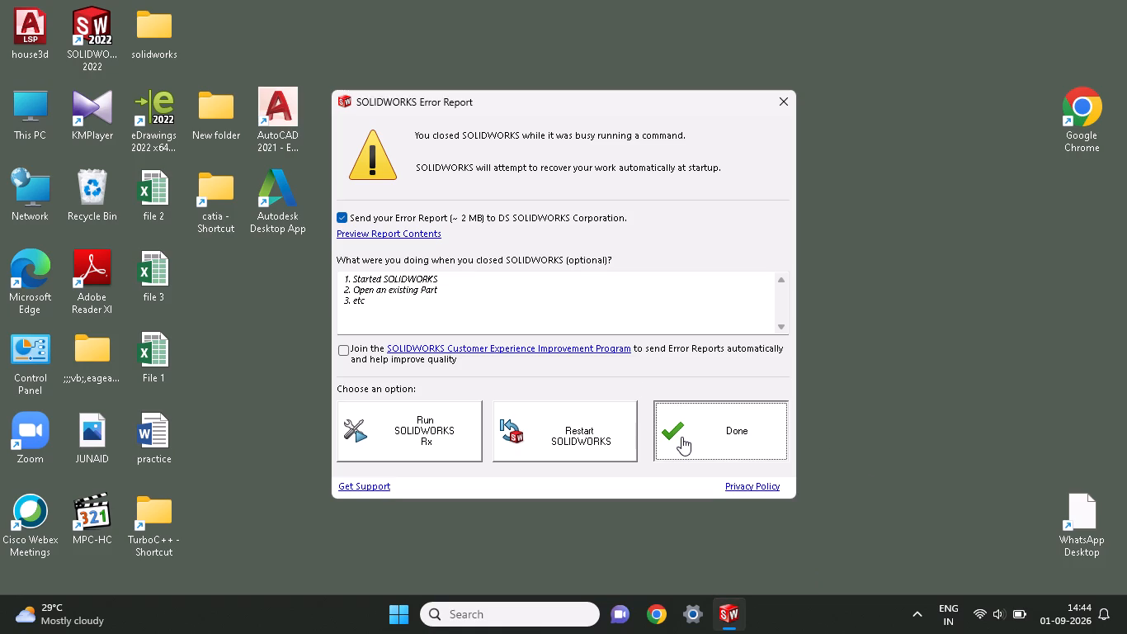
pyautogui.click(670, 335)
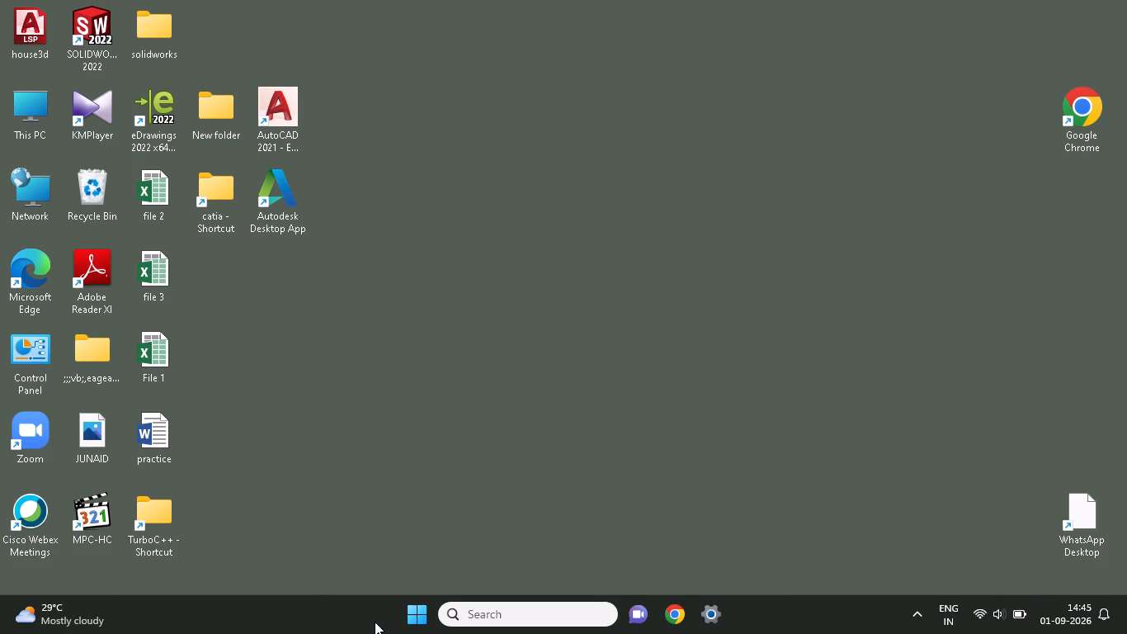
# Launch SOLIDWORKS 2022 from the desktop.
pyautogui.doubleClick(87, 35)
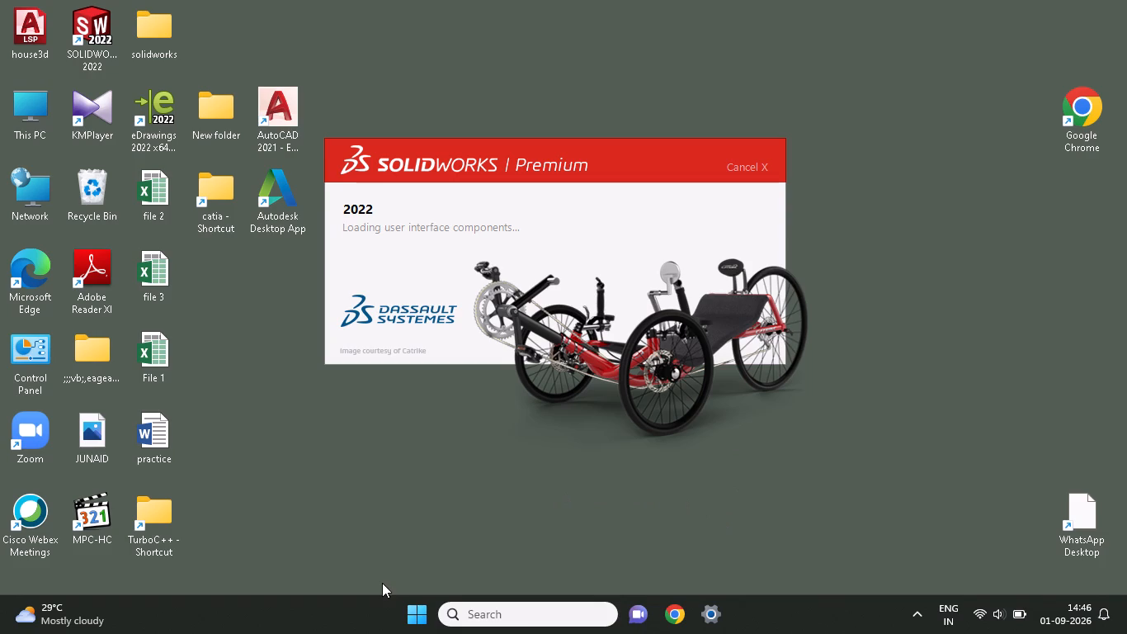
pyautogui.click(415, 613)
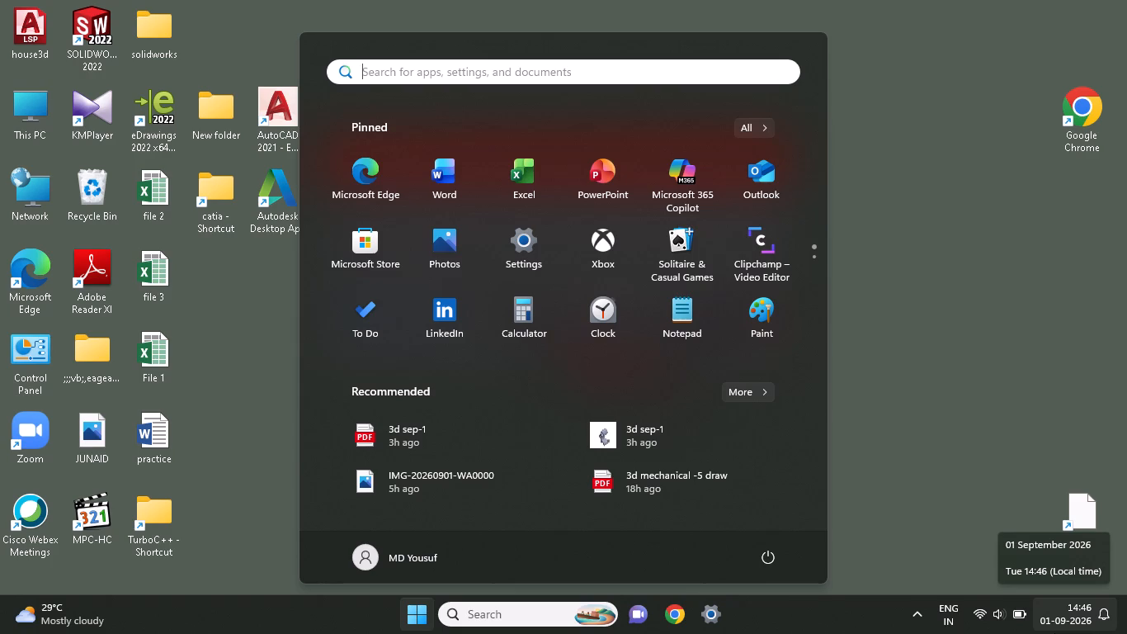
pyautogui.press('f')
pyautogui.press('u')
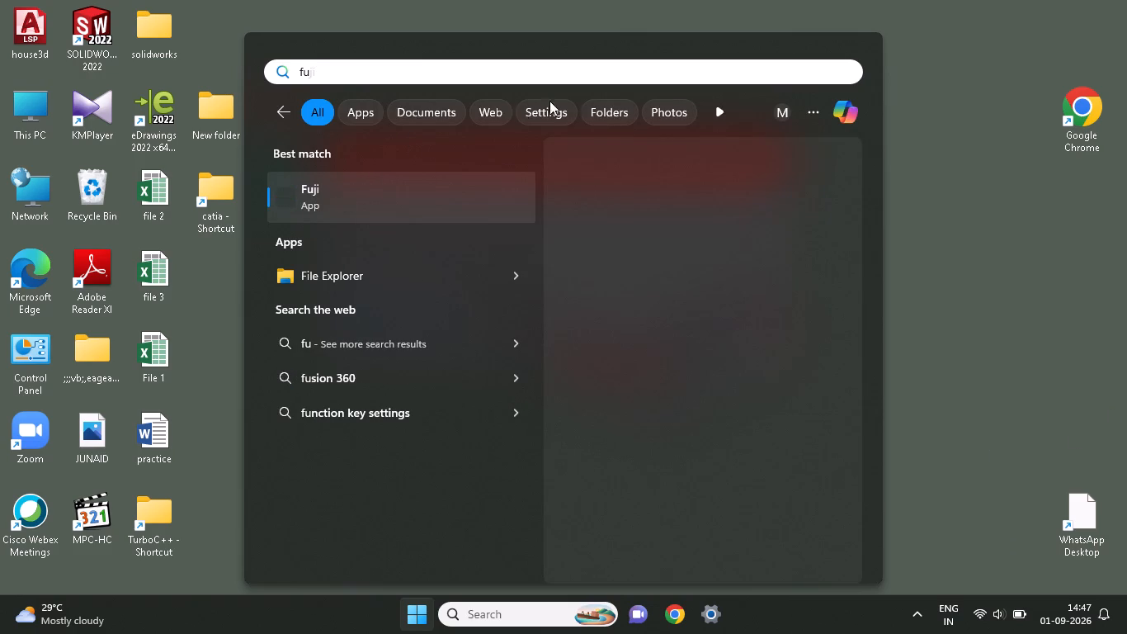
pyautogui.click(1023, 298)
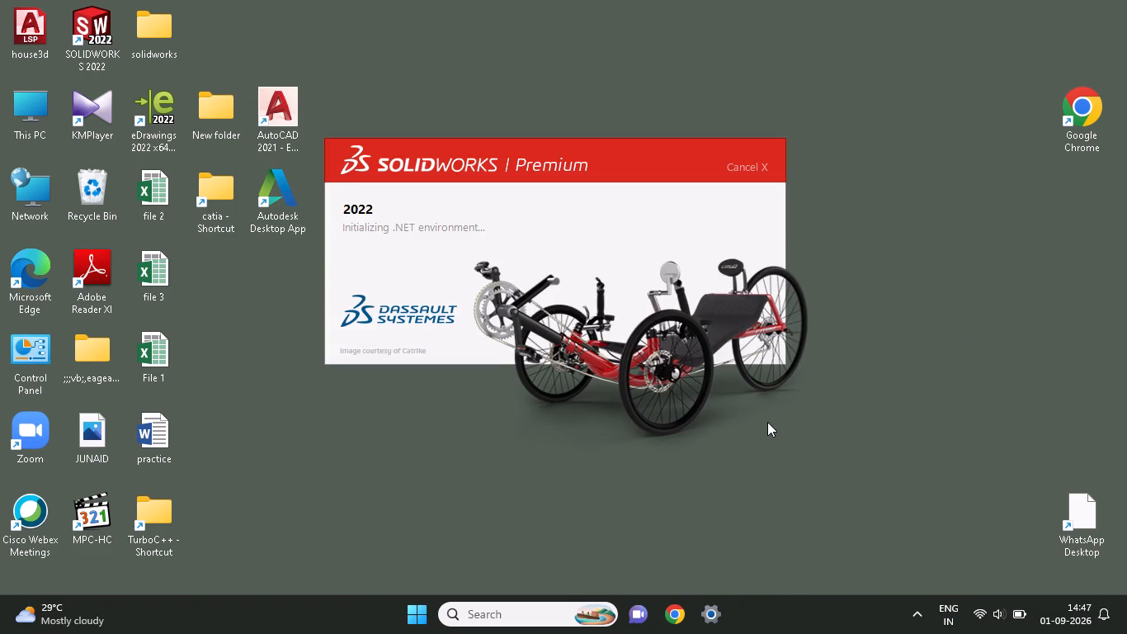
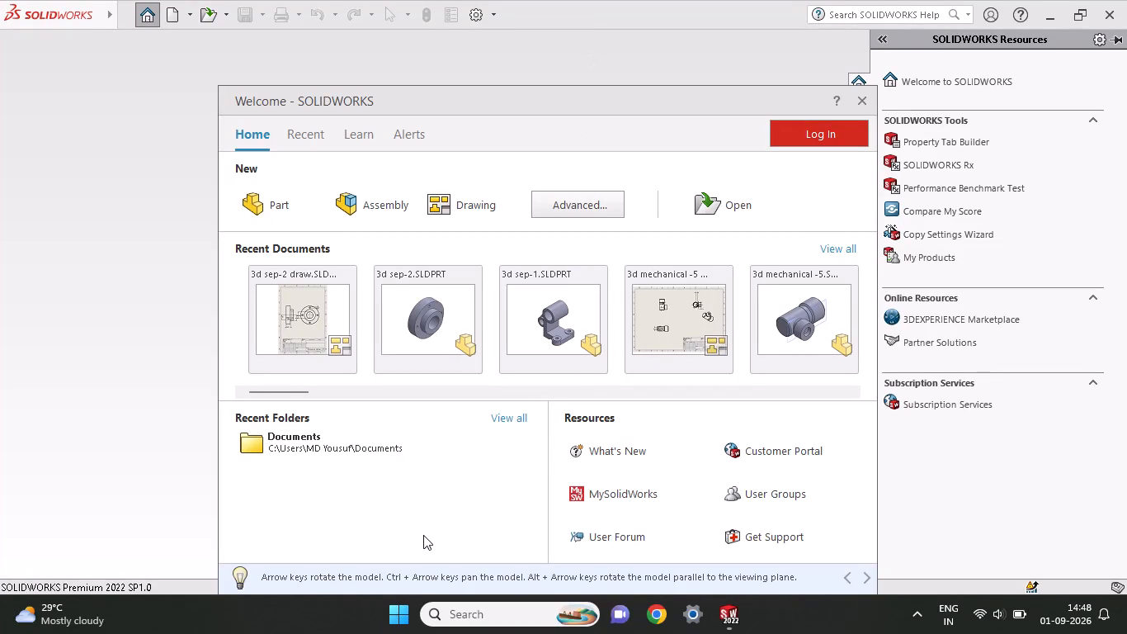
# Minimise SOLIDWORKS and open the user's temporary files folder by running %temp%.
pyautogui.press('super+r')
pyautogui.click(423, 535)
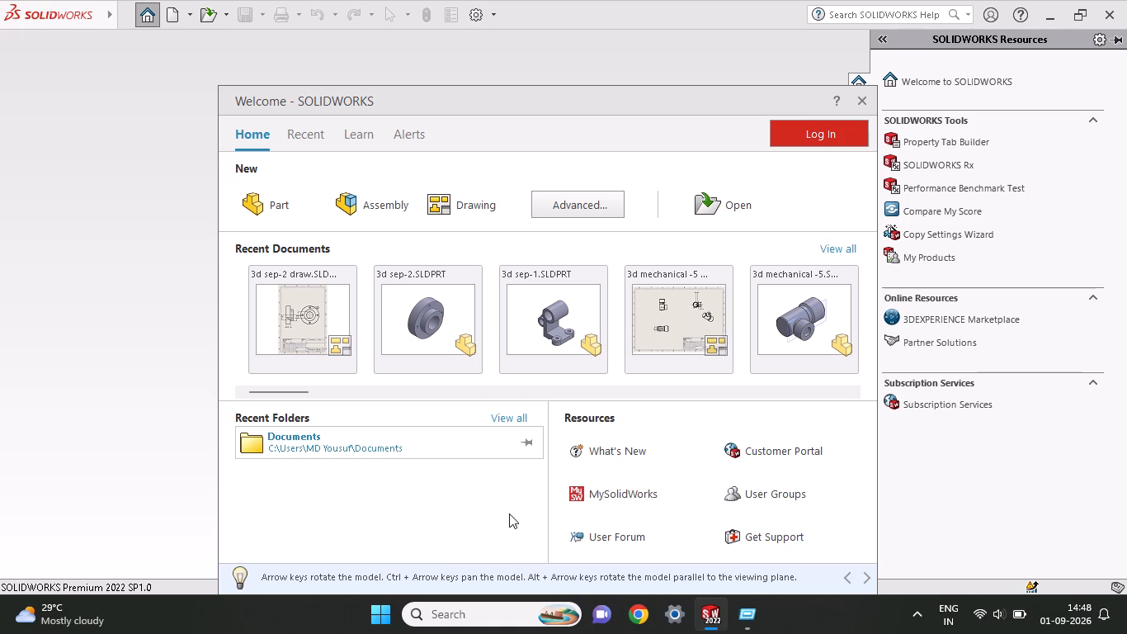
pyautogui.click(1045, 10)
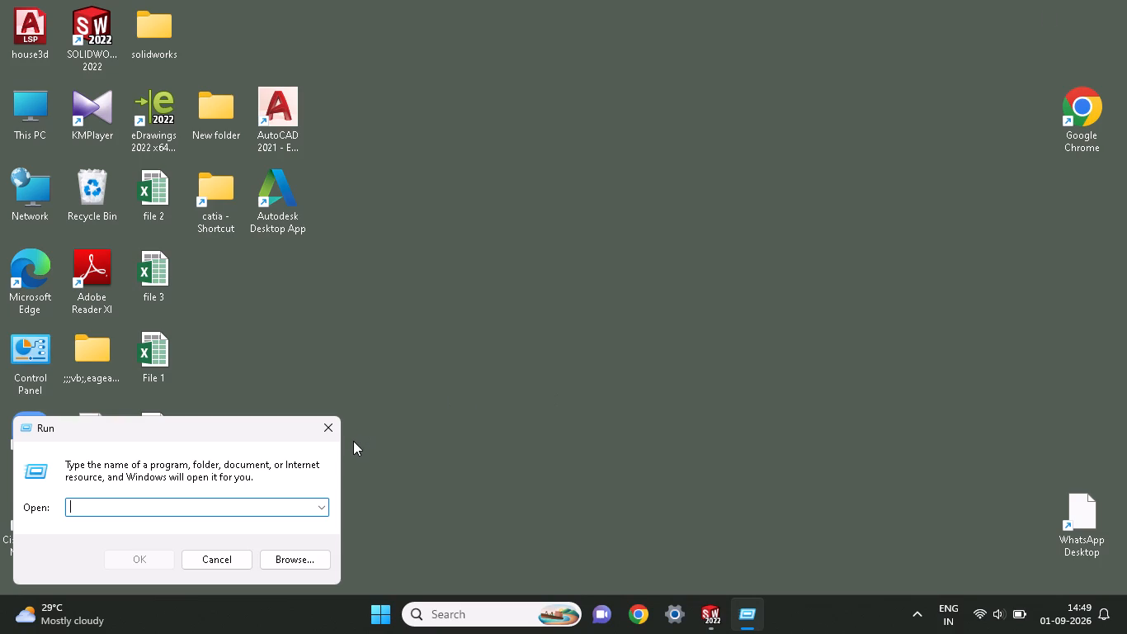
pyautogui.hotkey('shift', '%')
pyautogui.press('t')
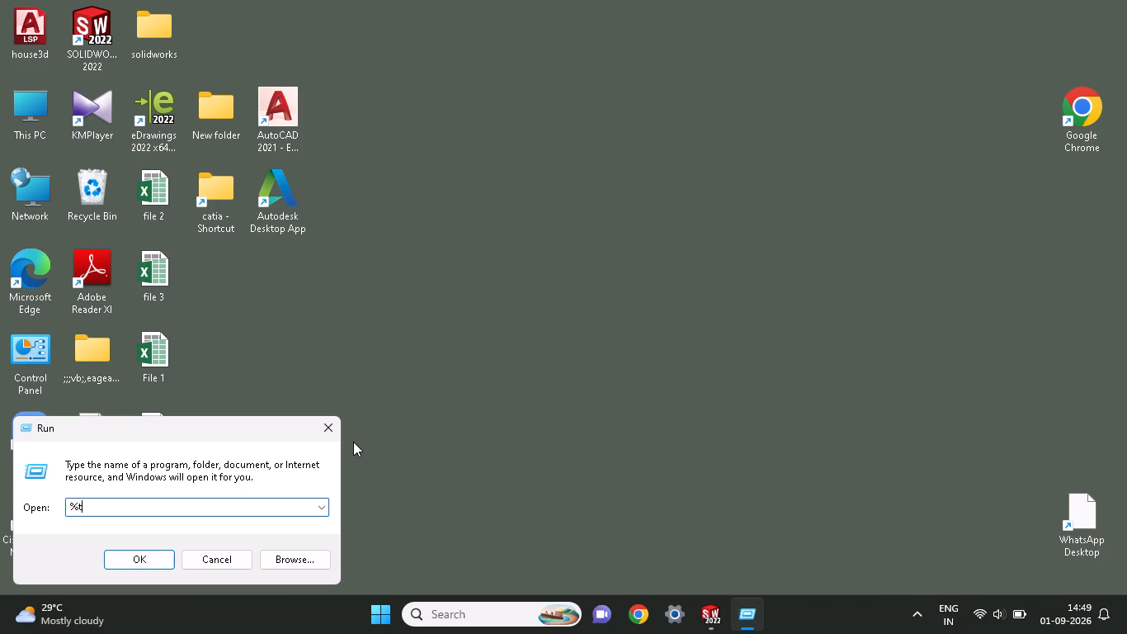
pyautogui.press('e')
pyautogui.press('m')
pyautogui.press('p')
pyautogui.hotkey('shift', '%')
pyautogui.click(118, 556)
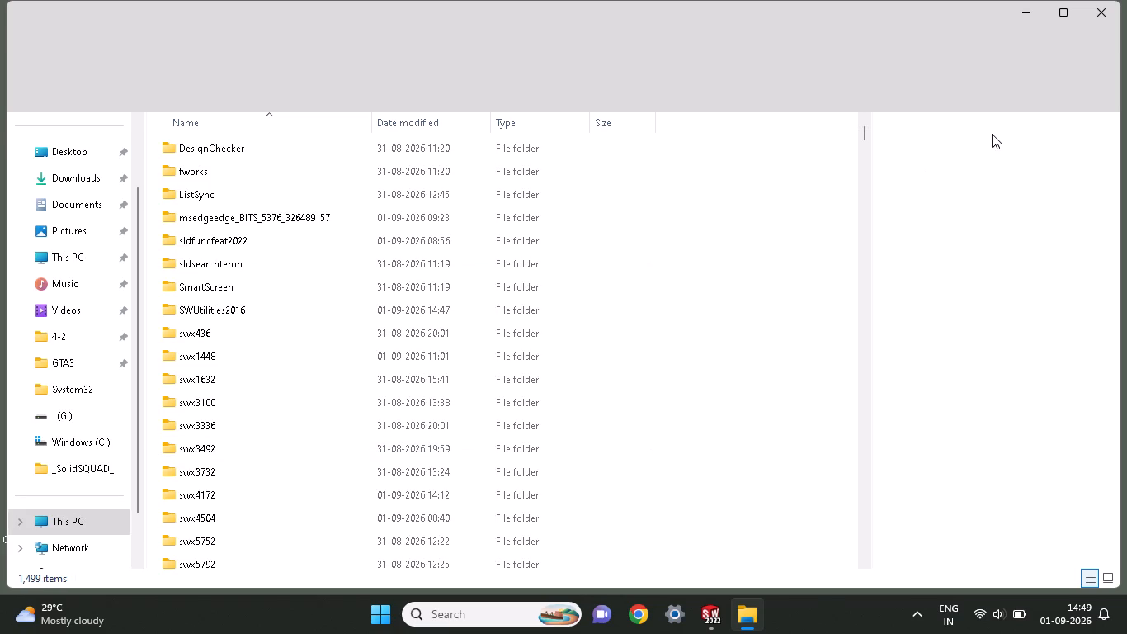
# Delete all items in the user's Temp folder, skipping the files and folder in use, and close the folder window.
pyautogui.hotkey('ctrl', 'a')
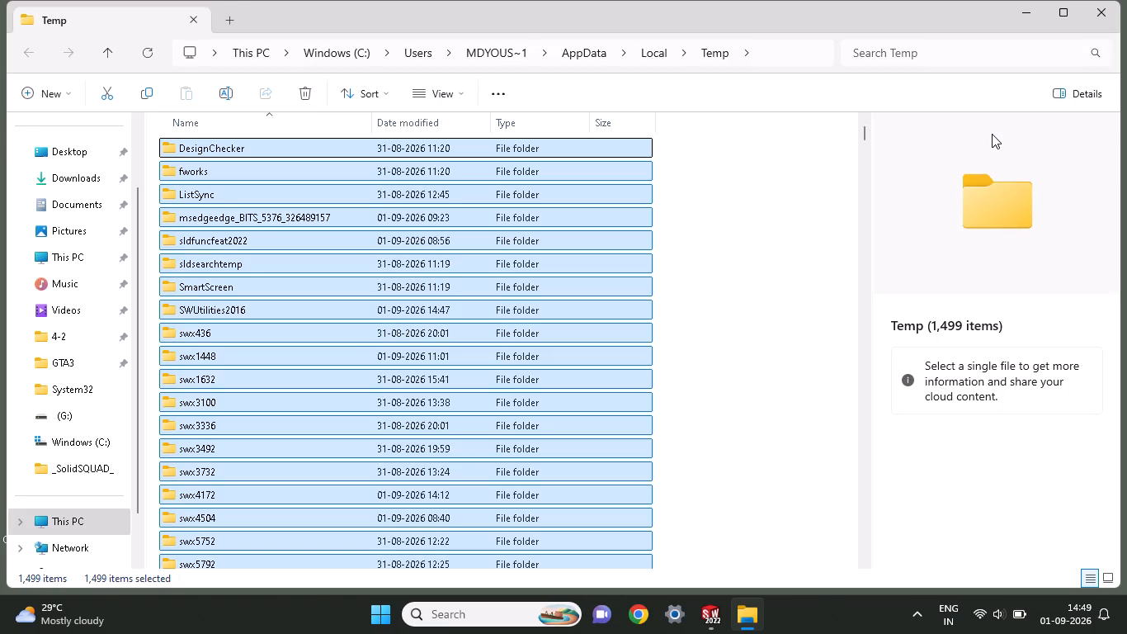
pyautogui.press('Delete')
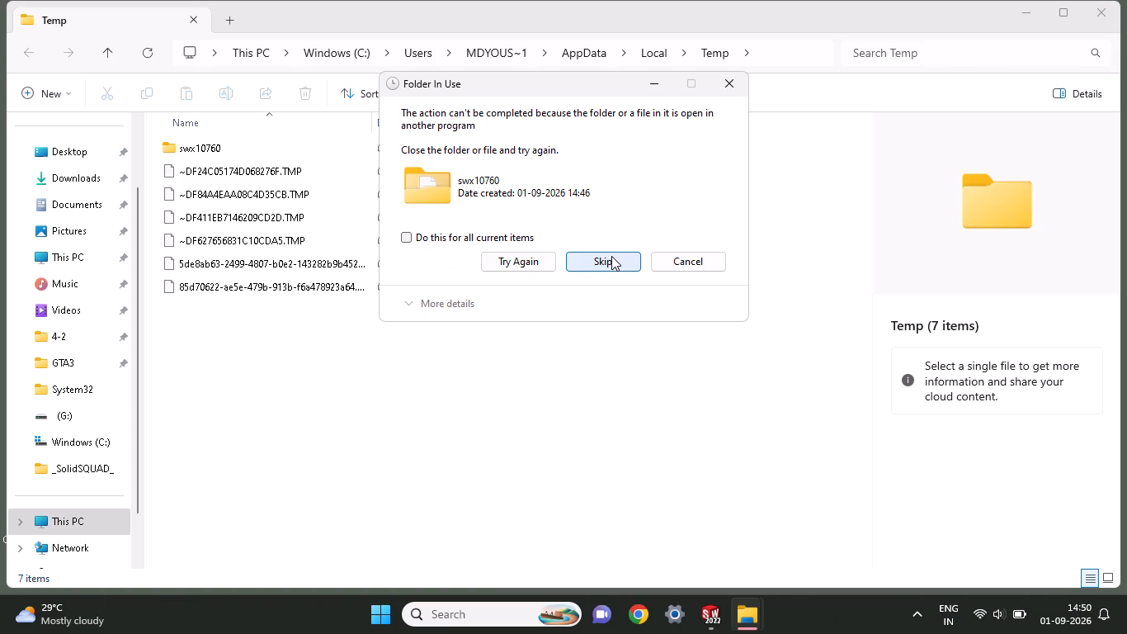
pyautogui.click(516, 236)
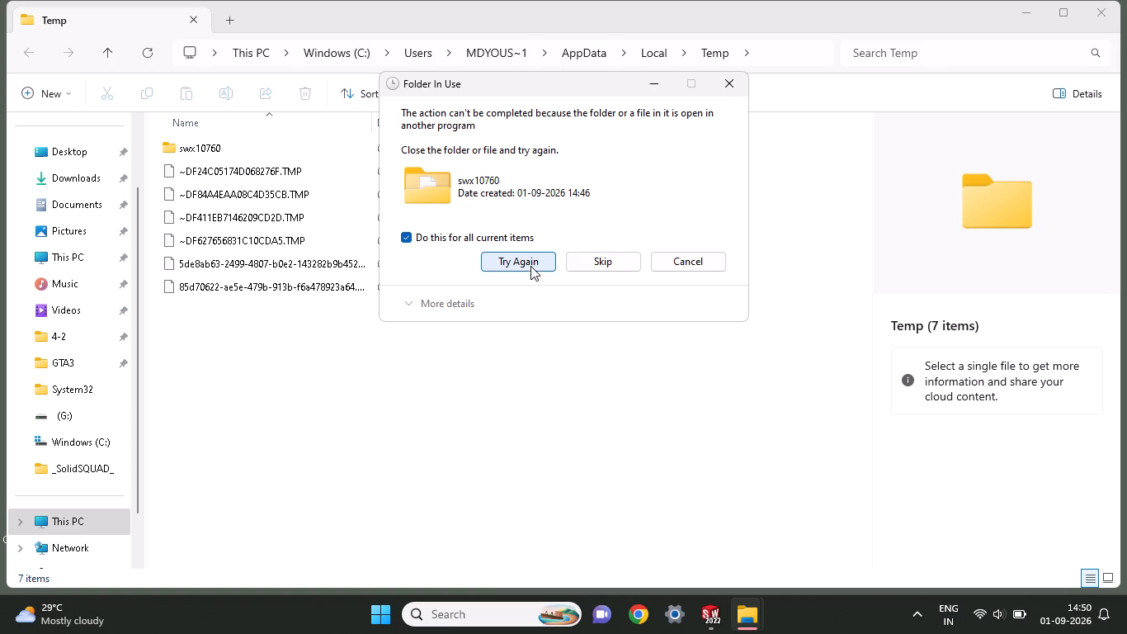
pyautogui.click(531, 265)
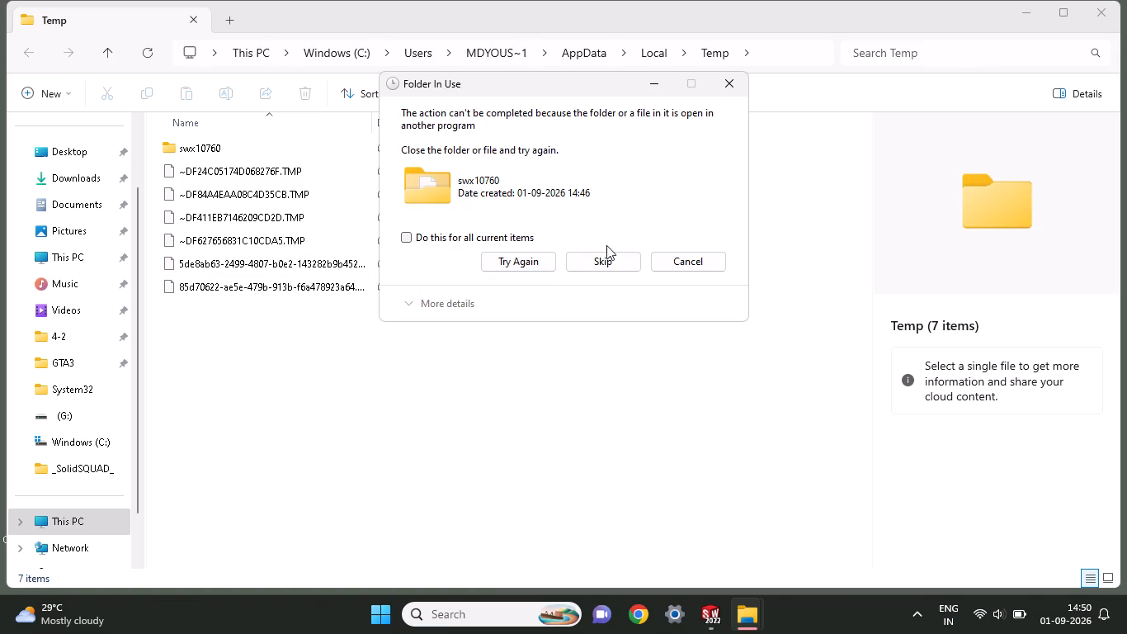
pyautogui.click(589, 265)
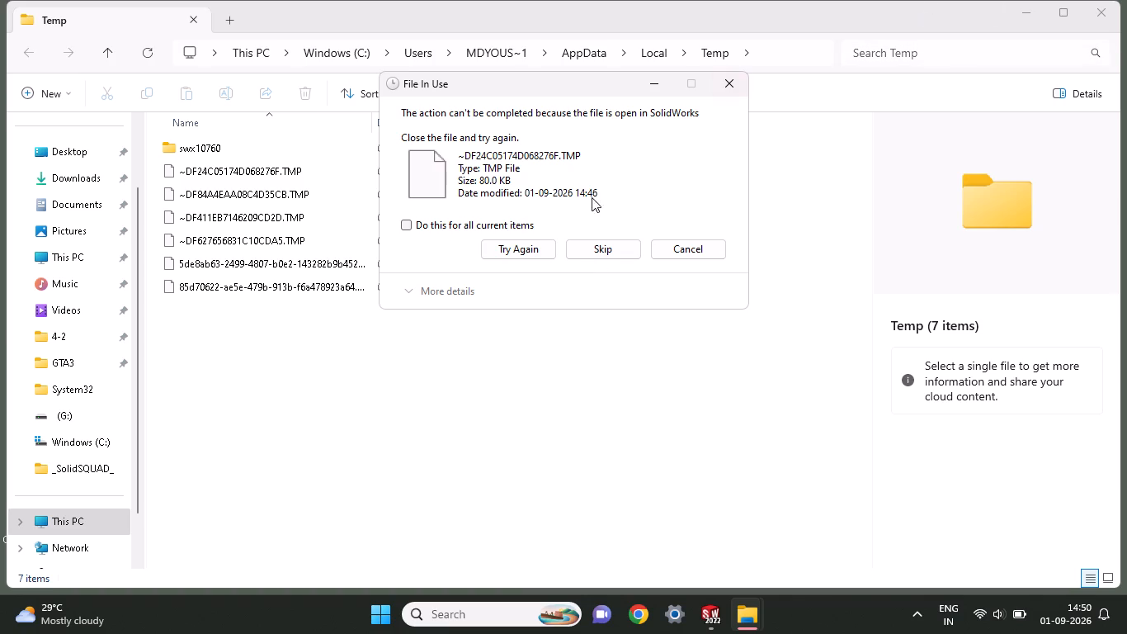
pyautogui.click(604, 246)
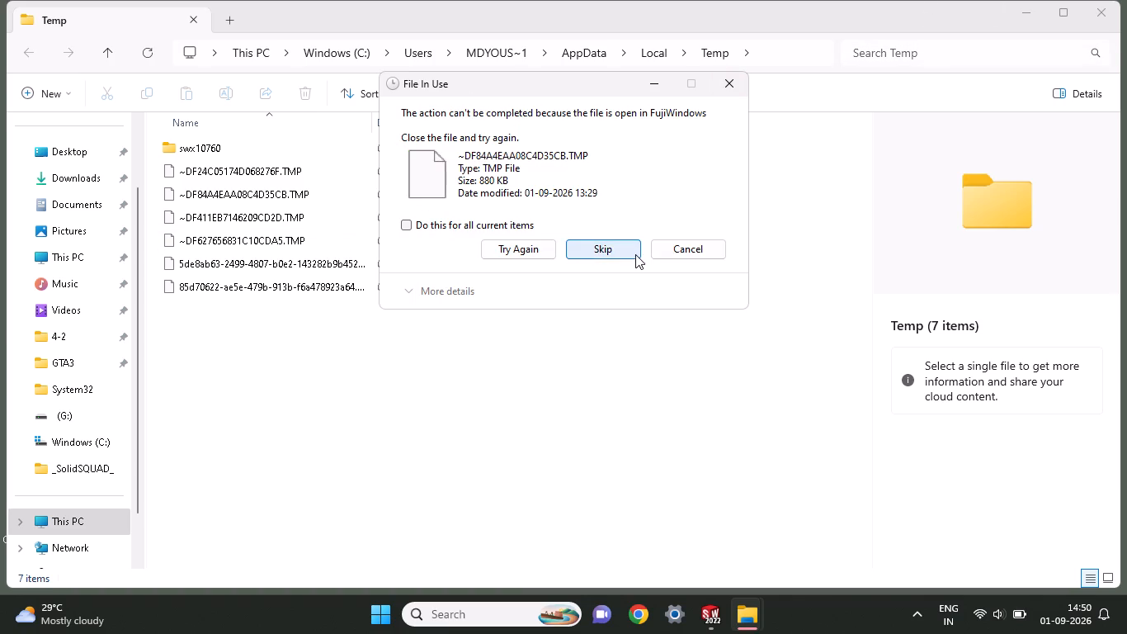
pyautogui.click(634, 255)
pyautogui.click(626, 253)
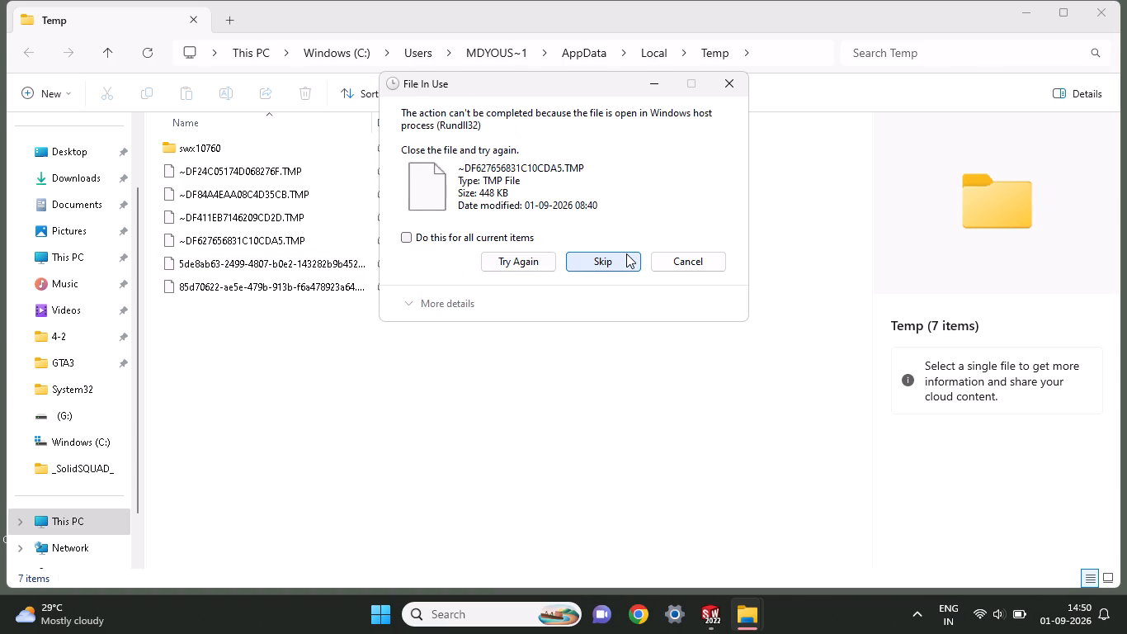
pyautogui.click(628, 258)
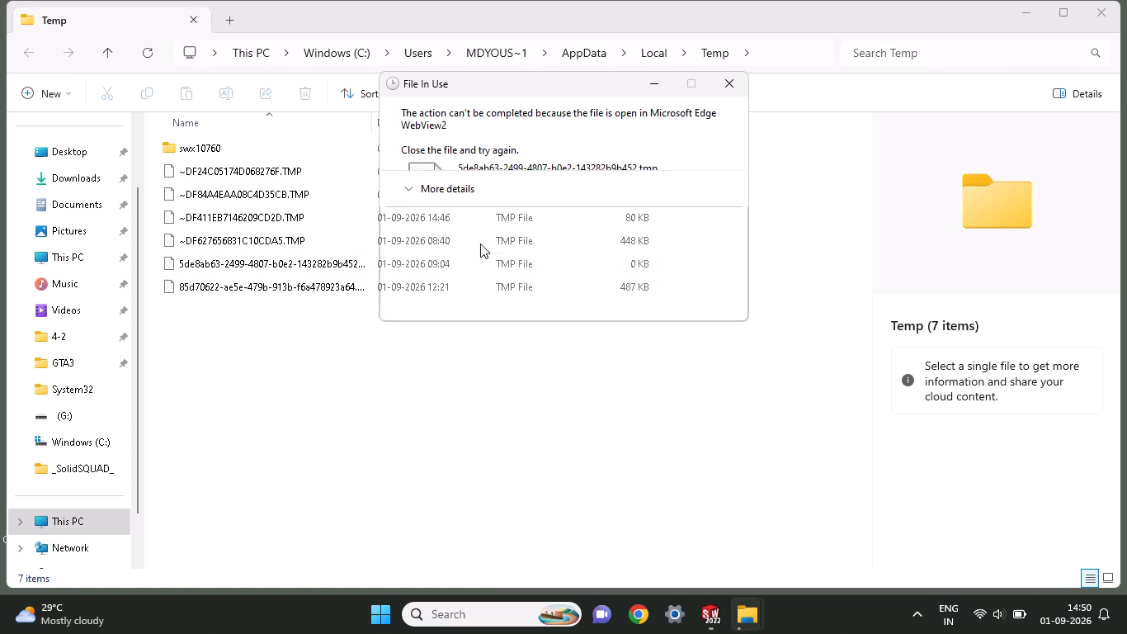
pyautogui.click(479, 242)
pyautogui.click(578, 266)
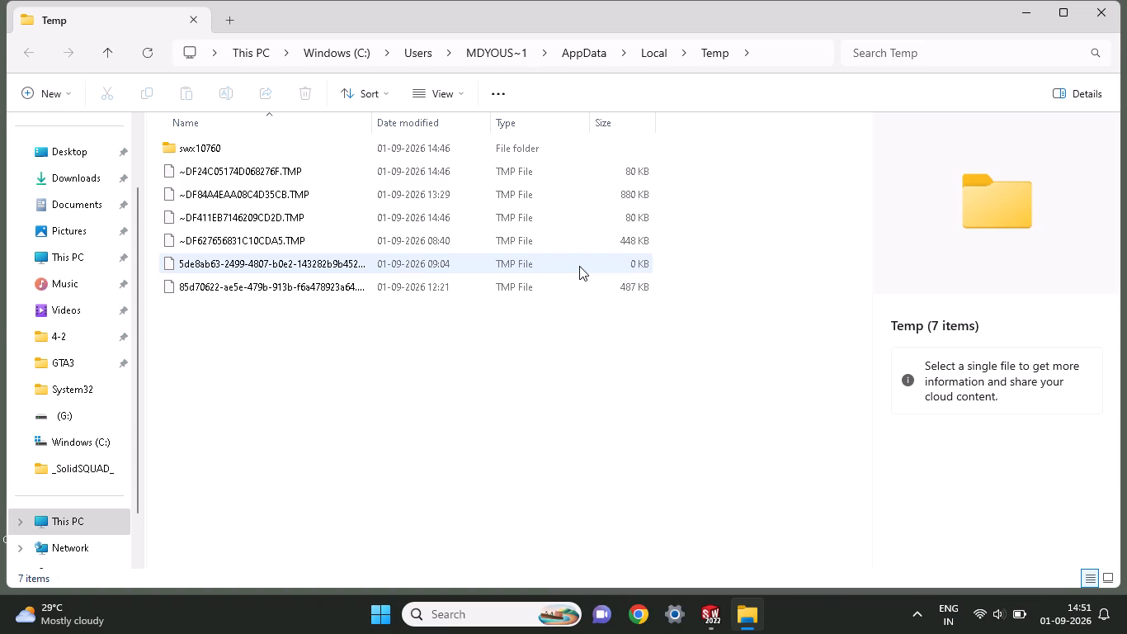
pyautogui.click(1106, 19)
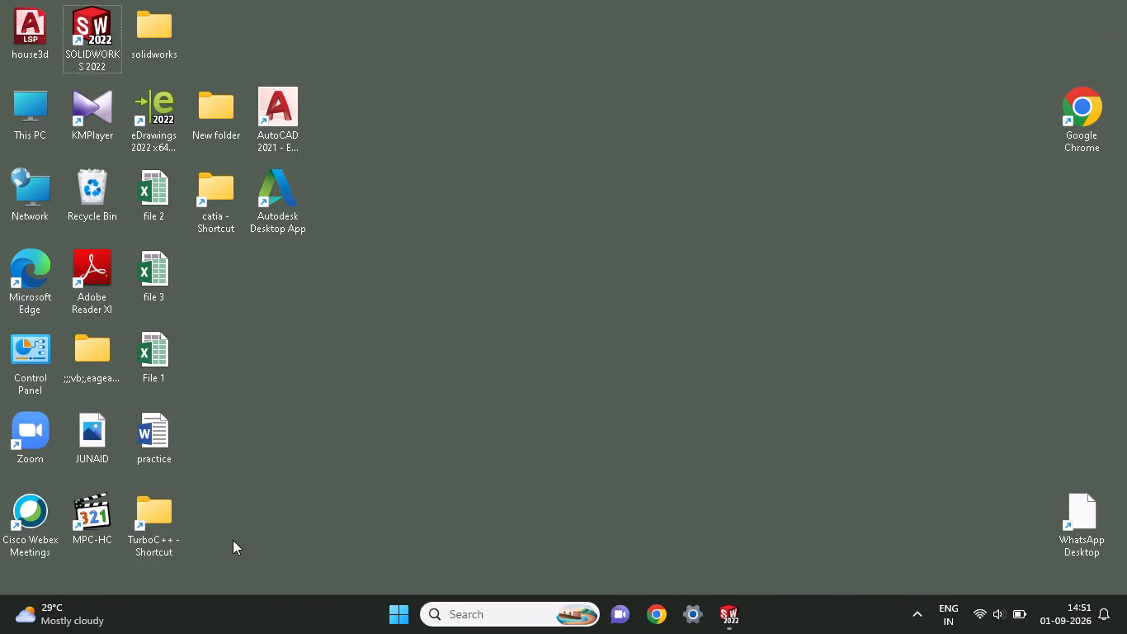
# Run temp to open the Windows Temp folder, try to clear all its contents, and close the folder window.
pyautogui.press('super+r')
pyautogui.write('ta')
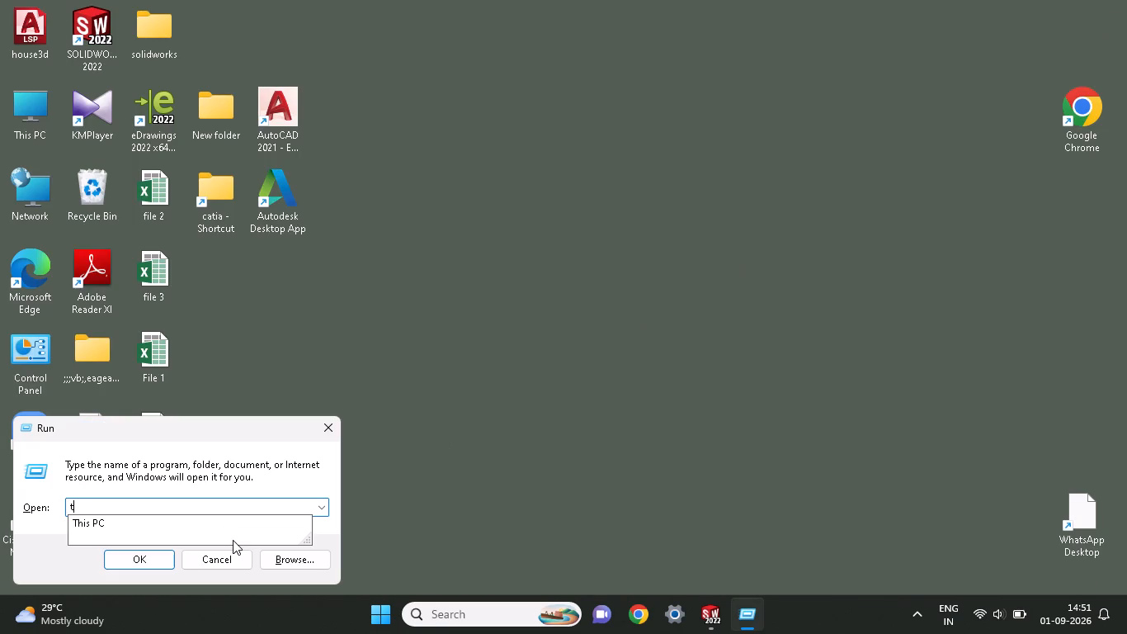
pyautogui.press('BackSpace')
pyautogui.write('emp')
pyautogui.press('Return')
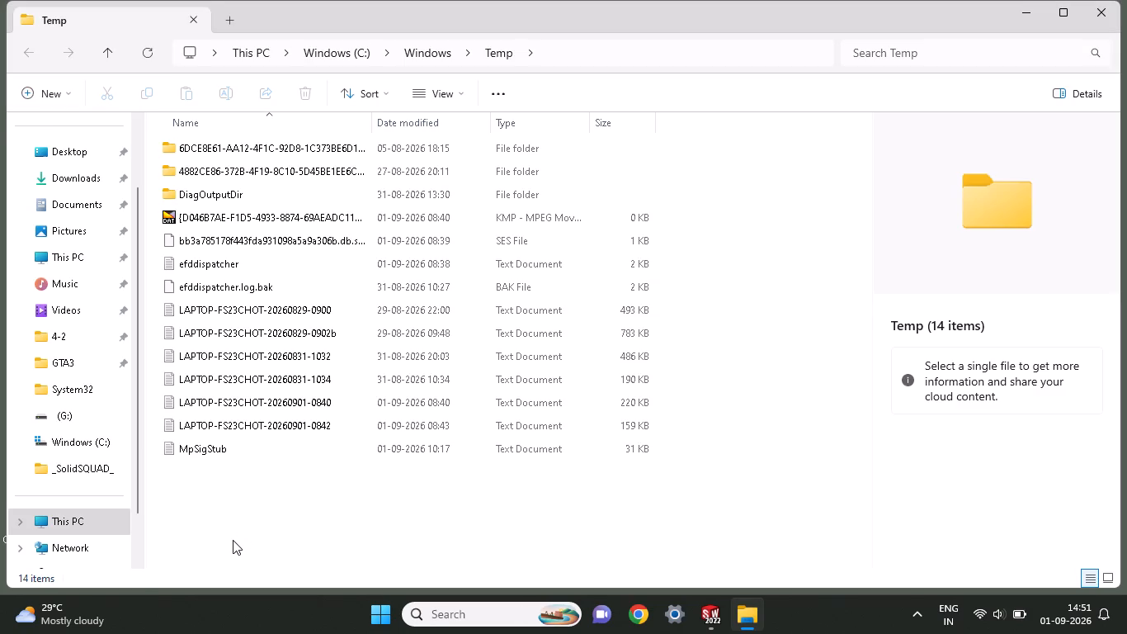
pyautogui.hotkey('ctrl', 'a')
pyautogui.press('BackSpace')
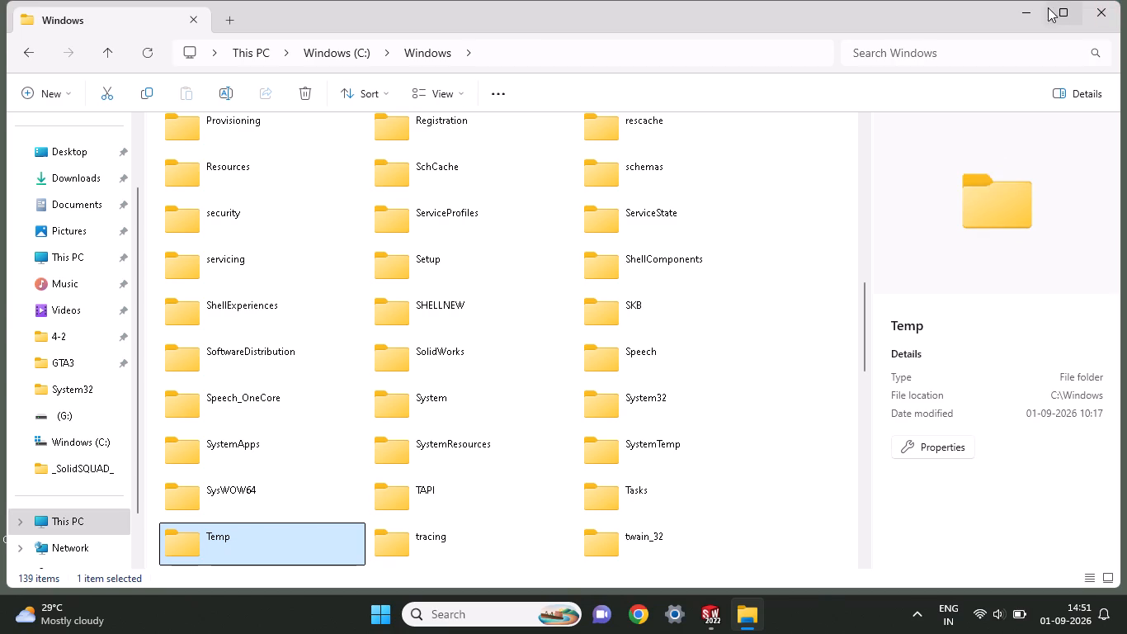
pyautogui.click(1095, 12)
# Switch back to SOLIDWORKS and create a new Part document.
pyautogui.click(729, 626)
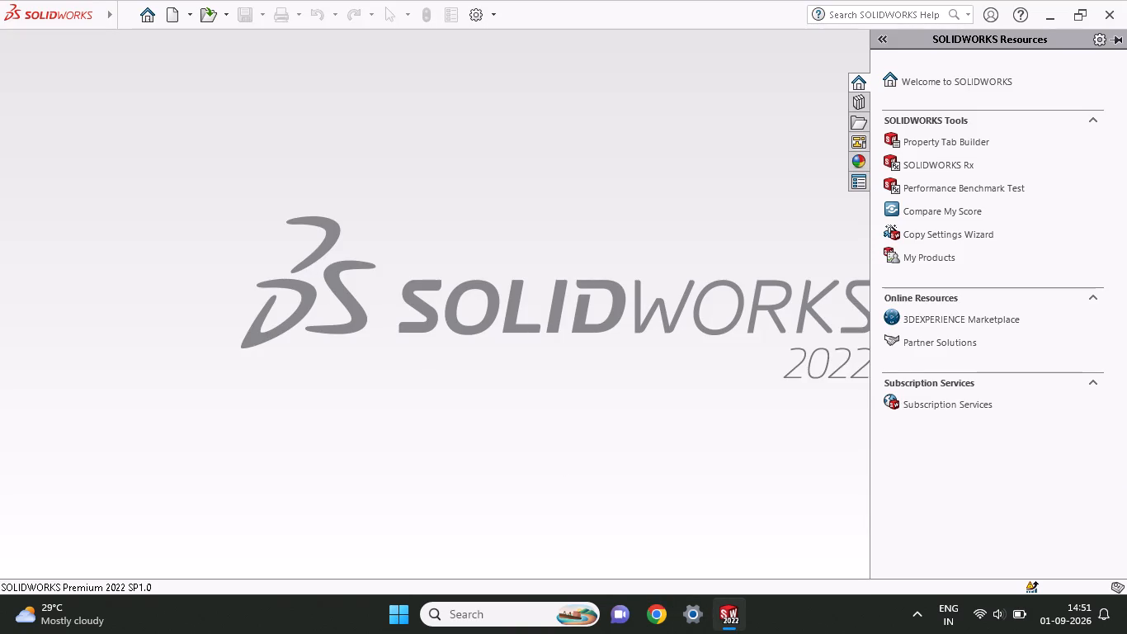
pyautogui.click(174, 15)
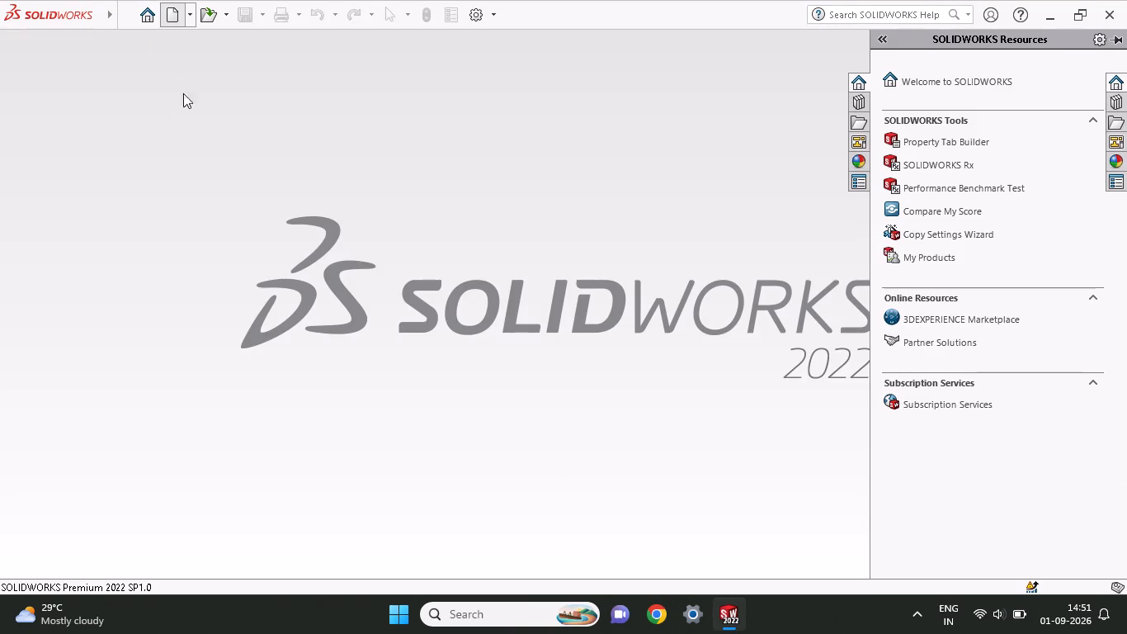
pyautogui.click(384, 285)
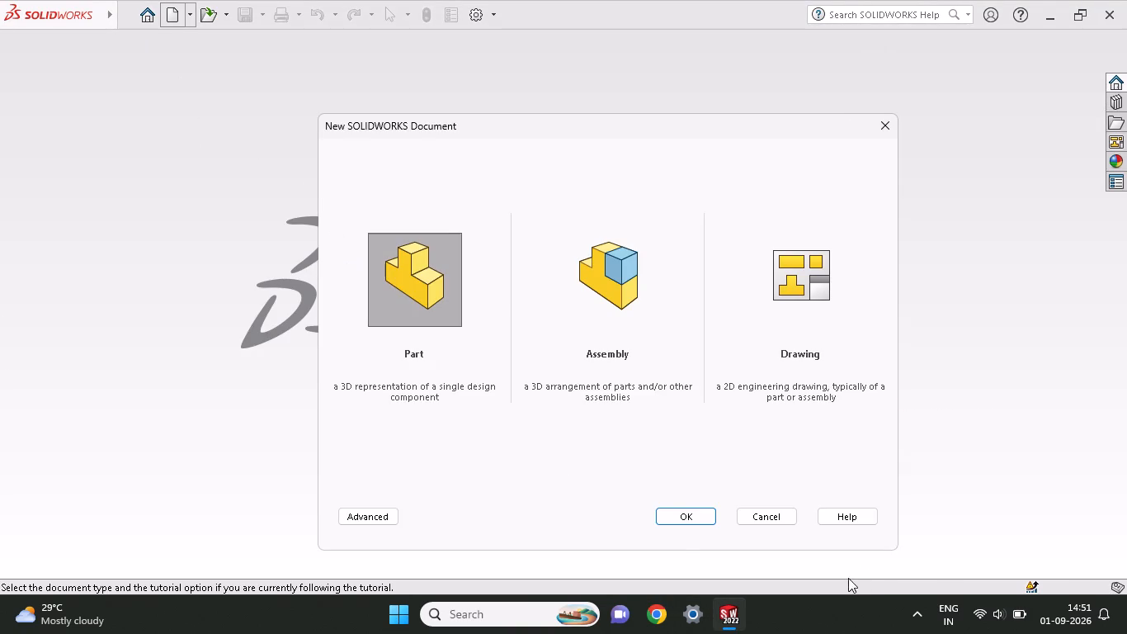
pyautogui.click(685, 521)
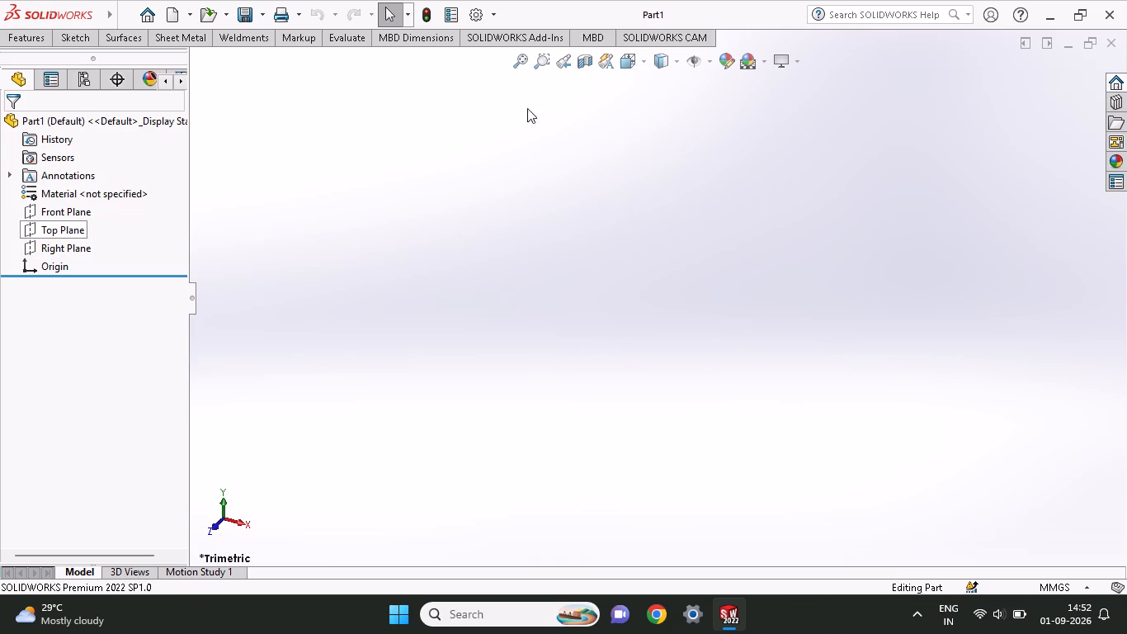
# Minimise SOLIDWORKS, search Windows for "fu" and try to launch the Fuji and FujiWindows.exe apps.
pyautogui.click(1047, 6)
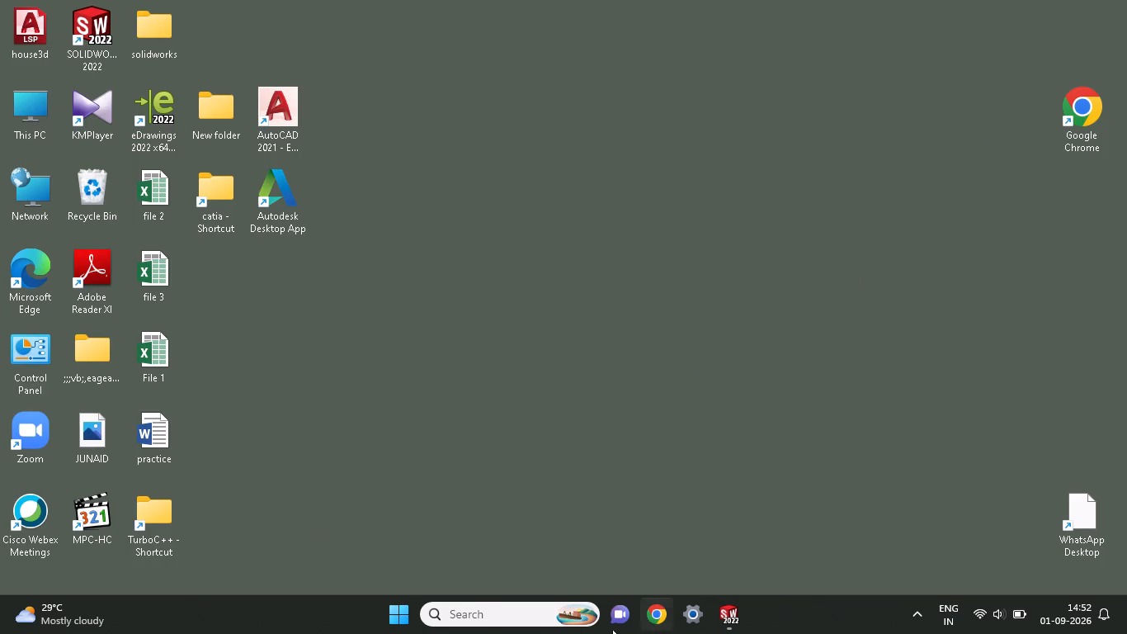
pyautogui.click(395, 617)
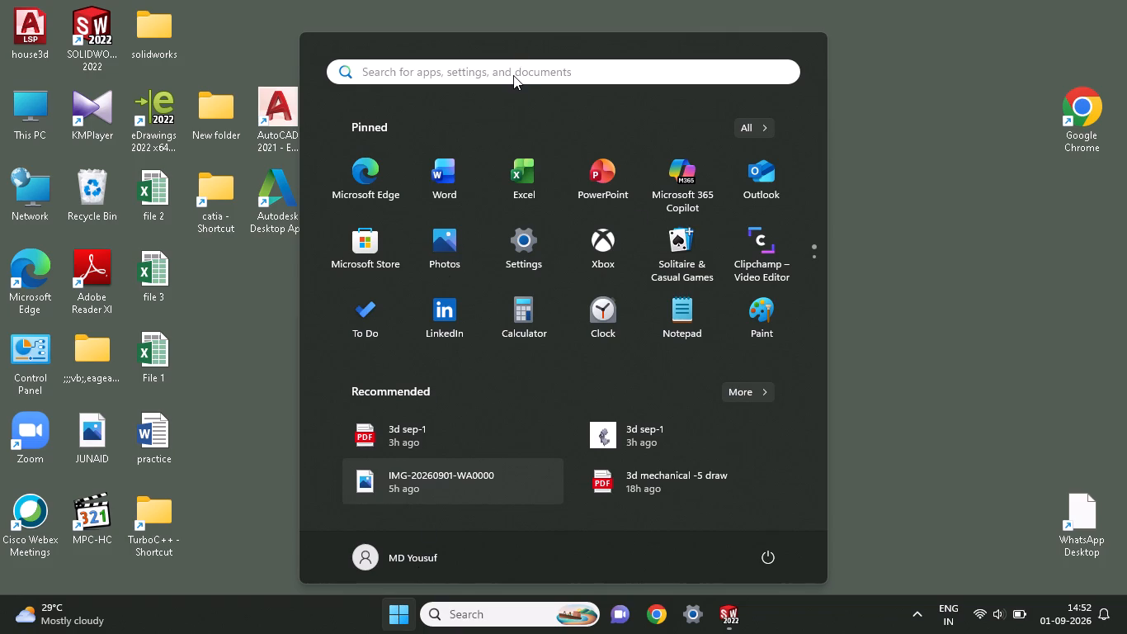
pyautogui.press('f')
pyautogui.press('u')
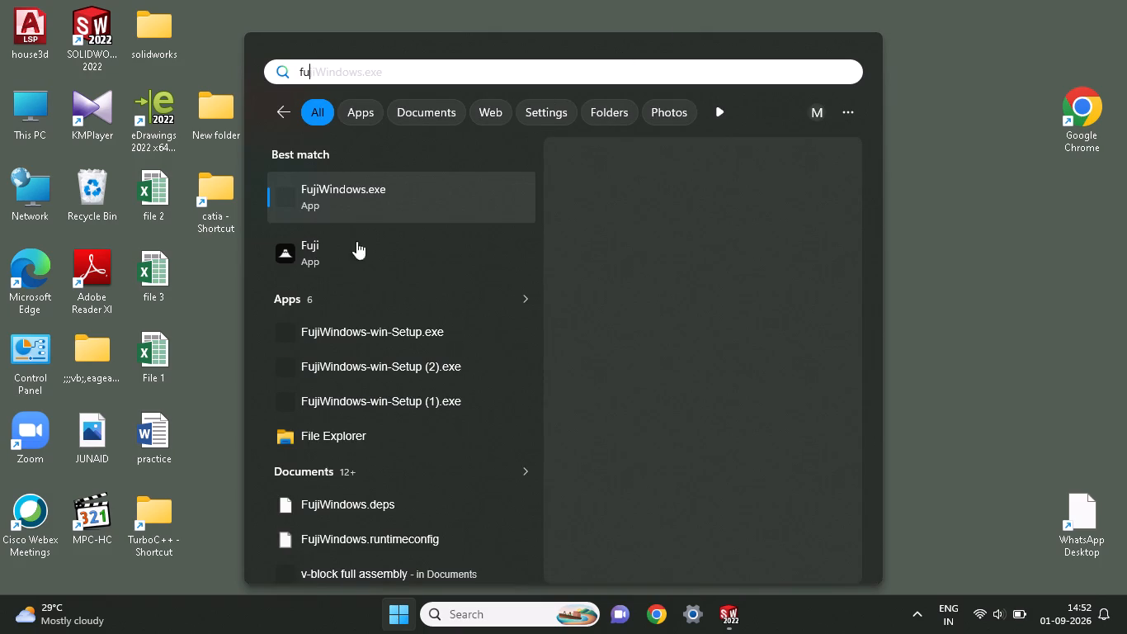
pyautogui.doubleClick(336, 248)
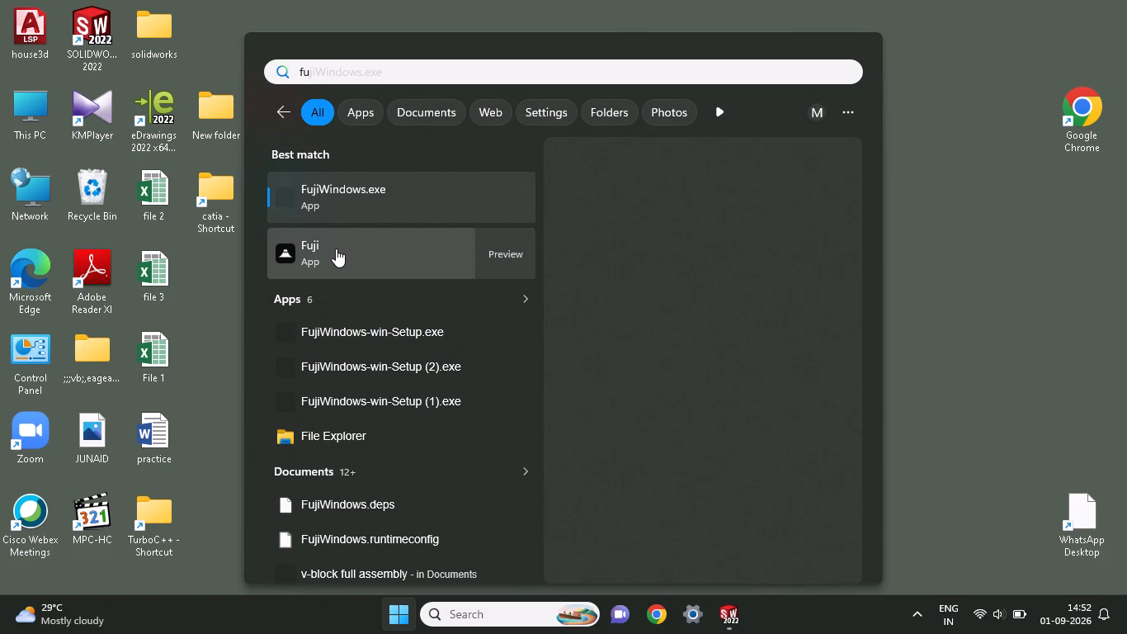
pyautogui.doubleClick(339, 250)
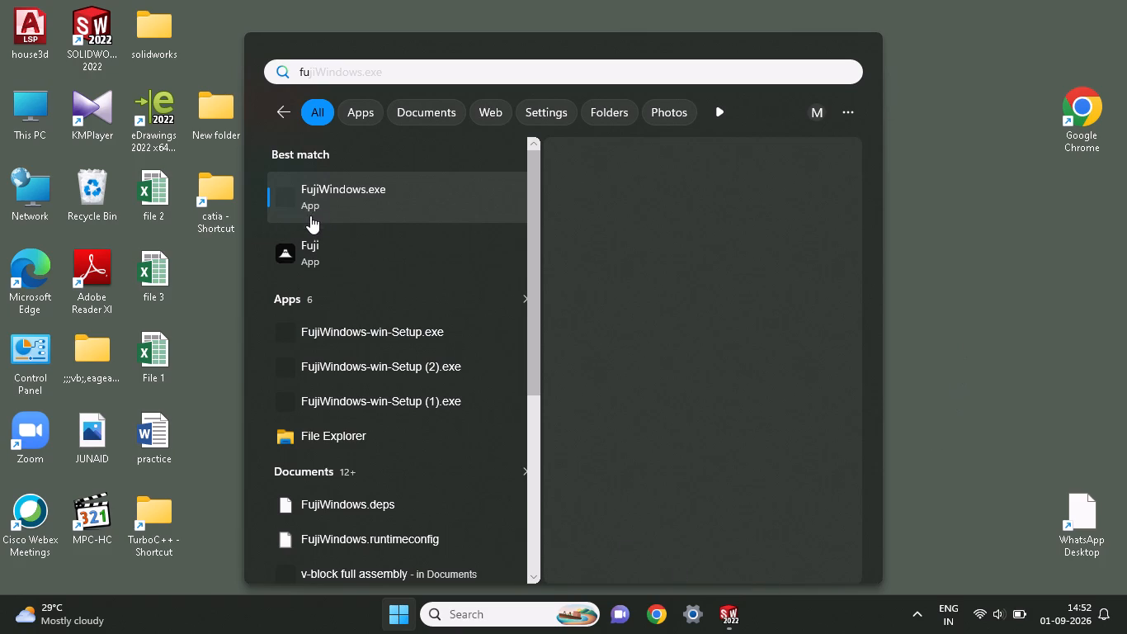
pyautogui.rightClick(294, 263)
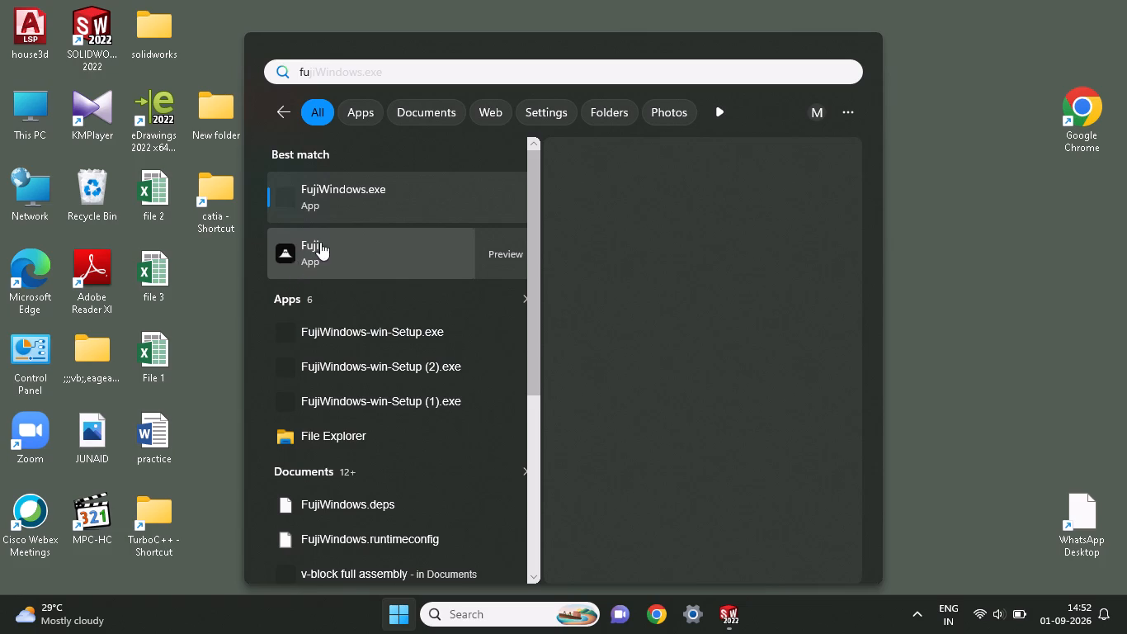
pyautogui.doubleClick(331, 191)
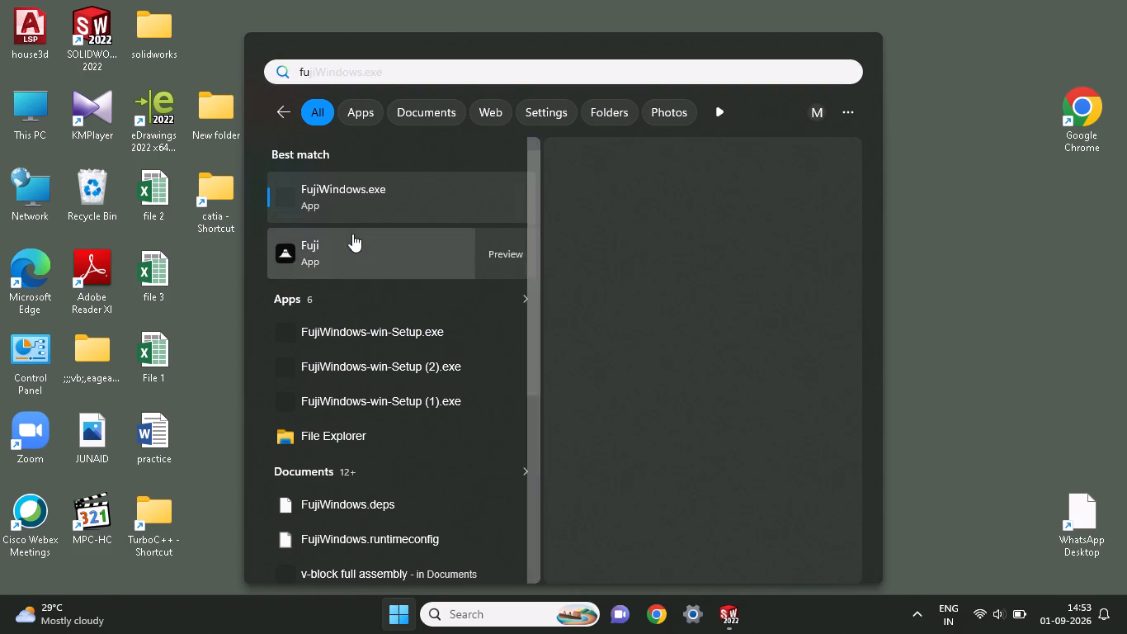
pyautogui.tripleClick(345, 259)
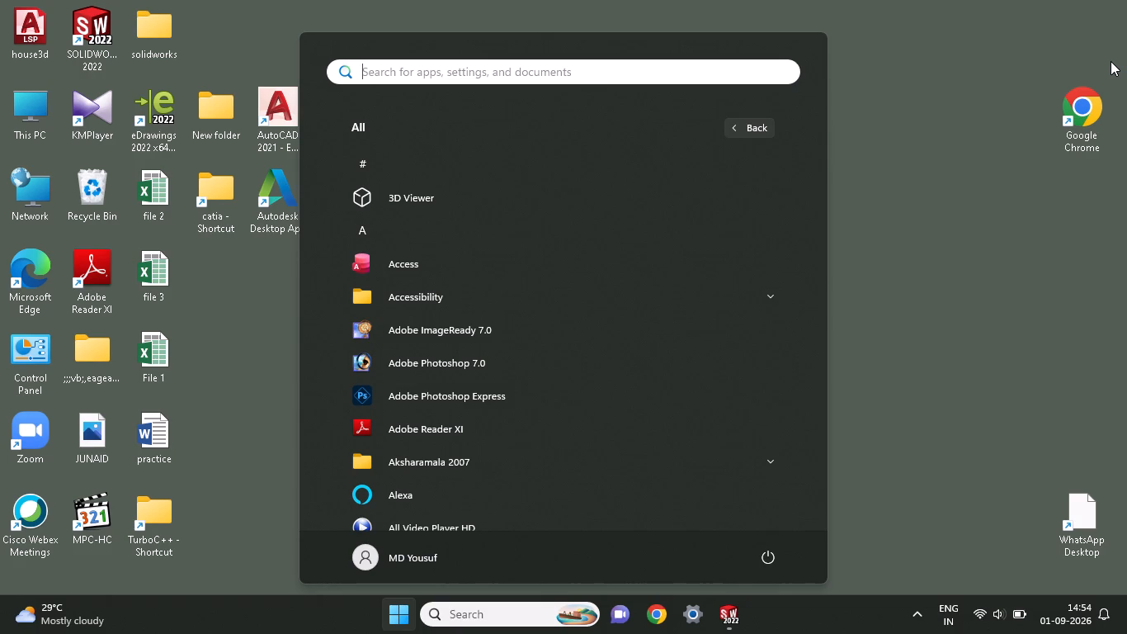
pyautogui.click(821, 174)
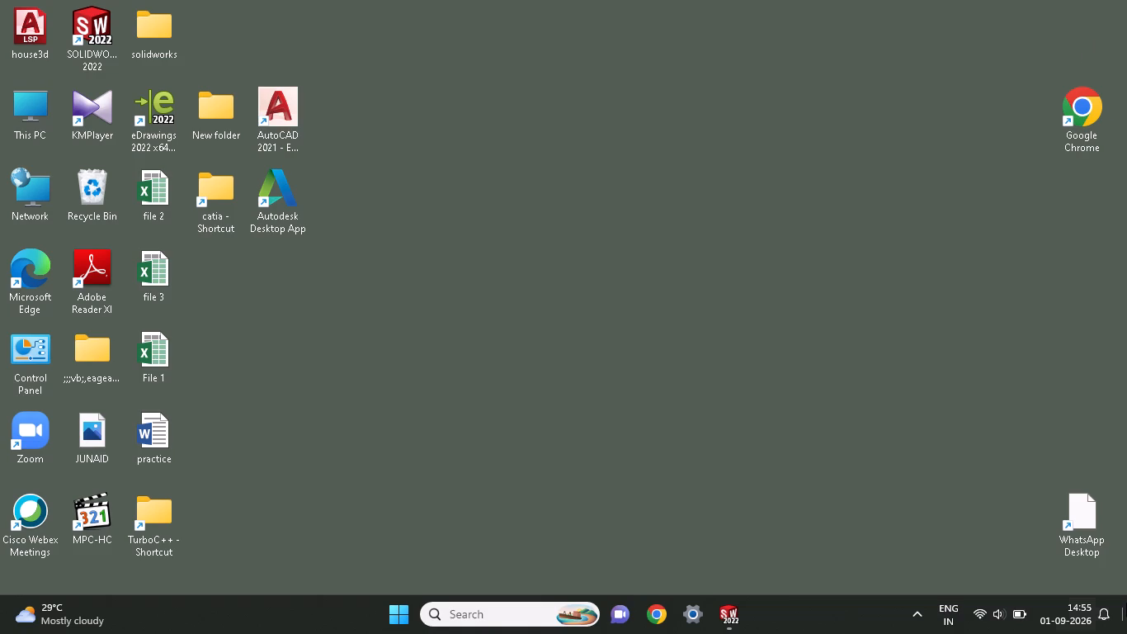
# Refresh the Windows desktop.
pyautogui.rightClick(703, 299)
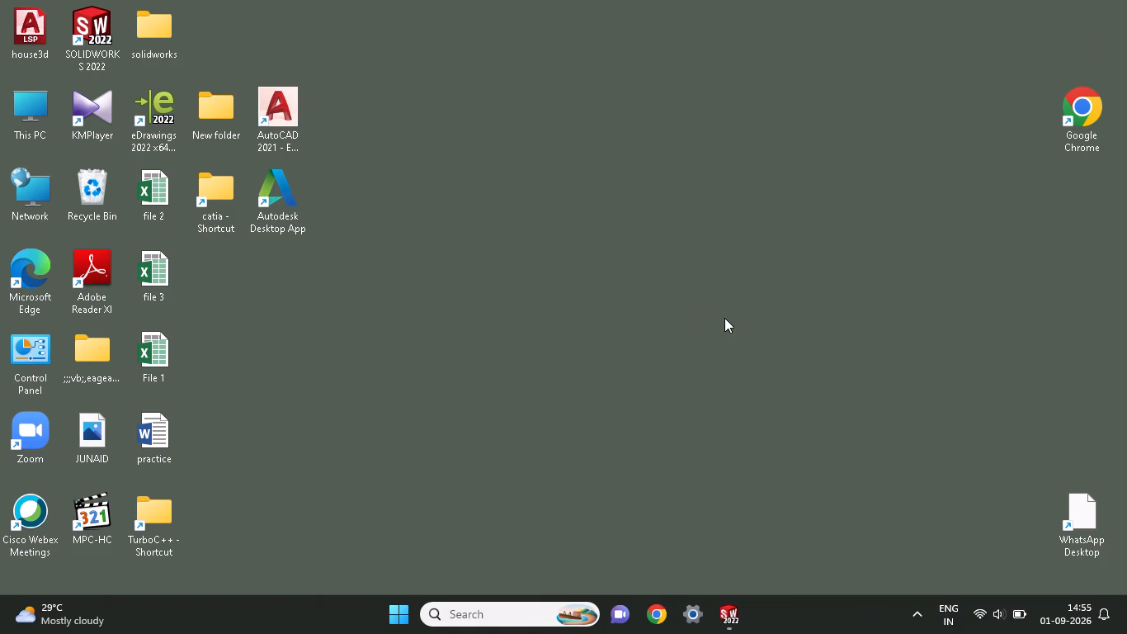
pyautogui.rightClick(724, 318)
pyautogui.rightClick(727, 324)
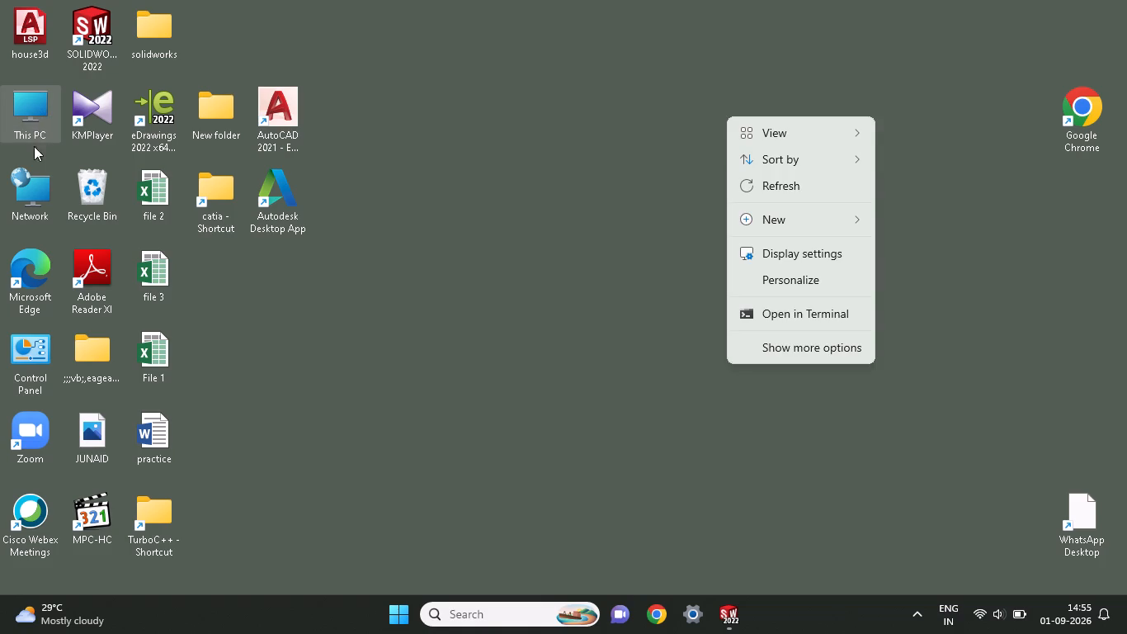
pyautogui.click(809, 188)
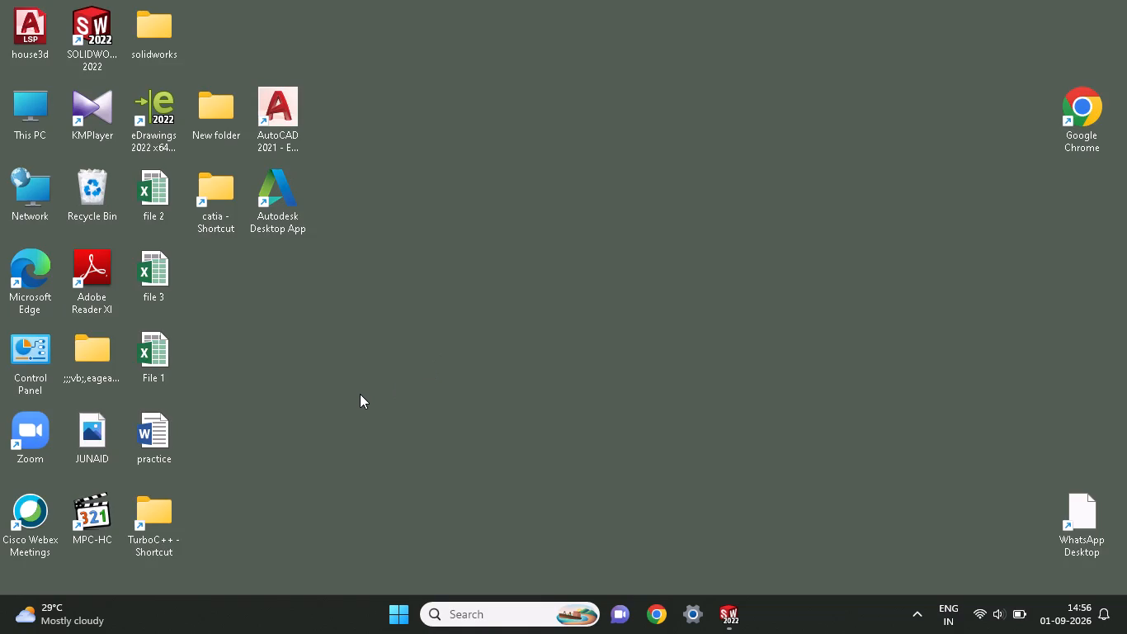
# Open the Downloads folder from This PC in File Explorer and re-sort its contents by date modified.
pyautogui.doubleClick(45, 118)
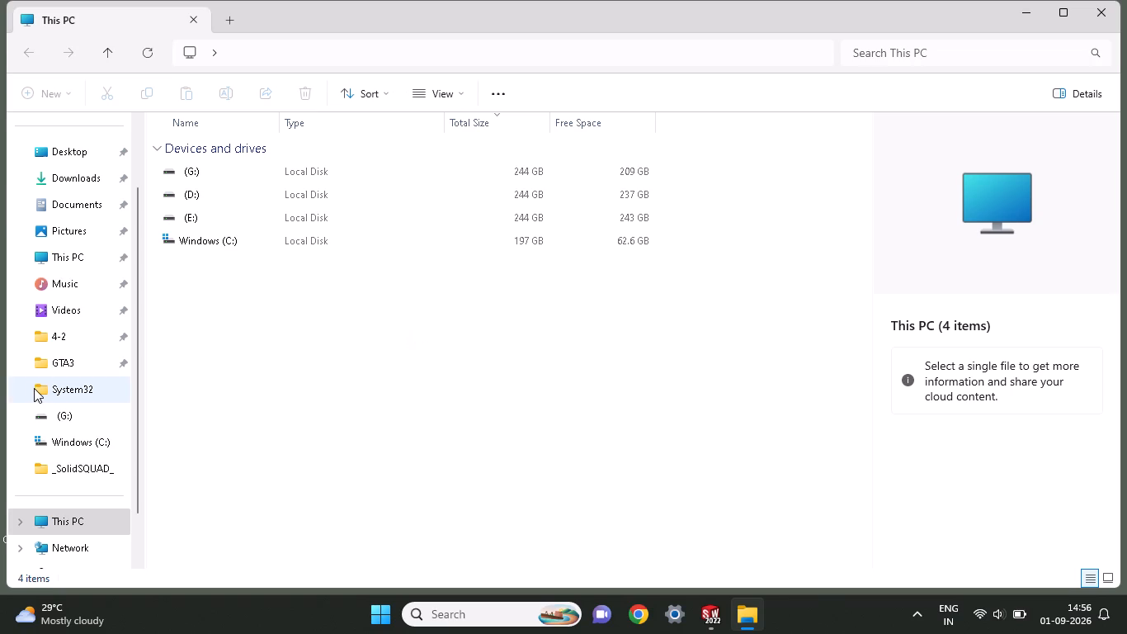
pyautogui.click(74, 184)
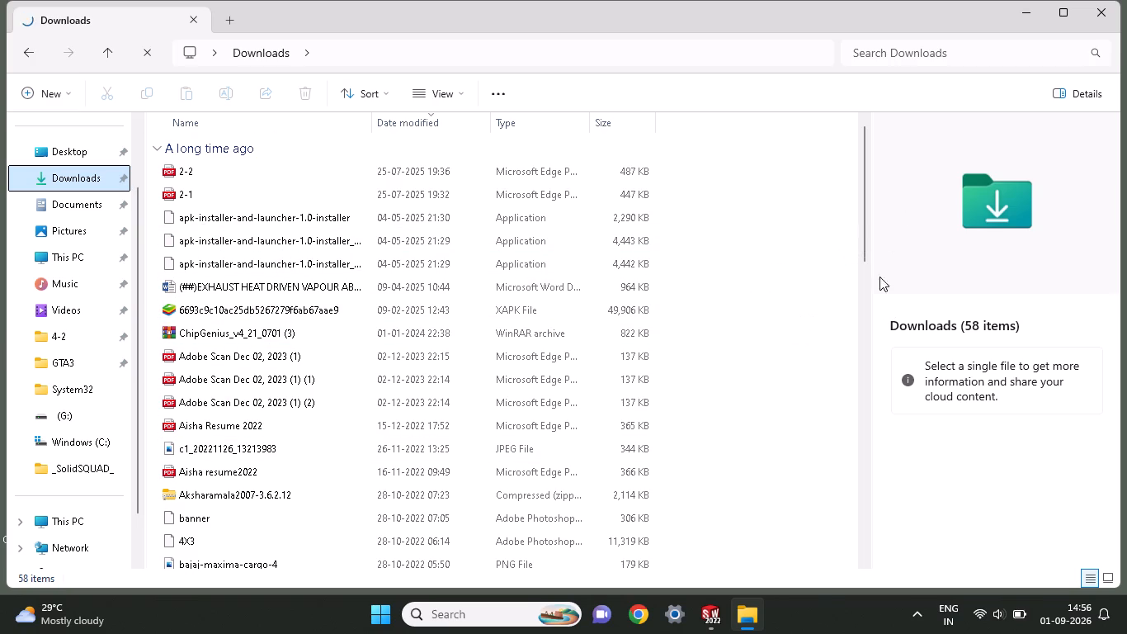
pyautogui.click(408, 127)
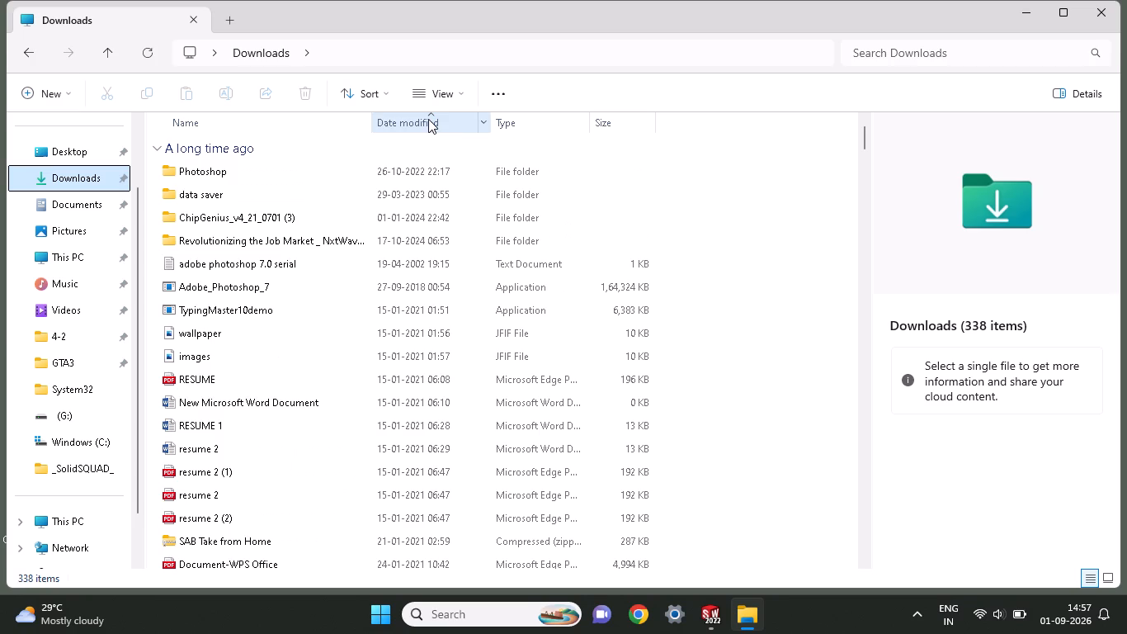
pyautogui.click(437, 127)
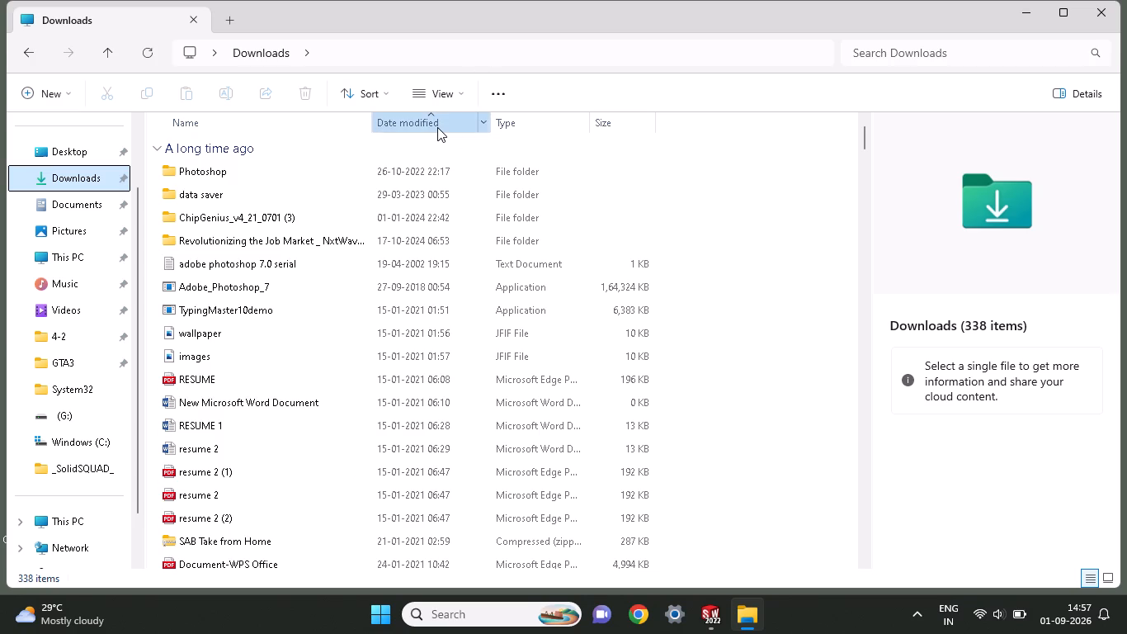
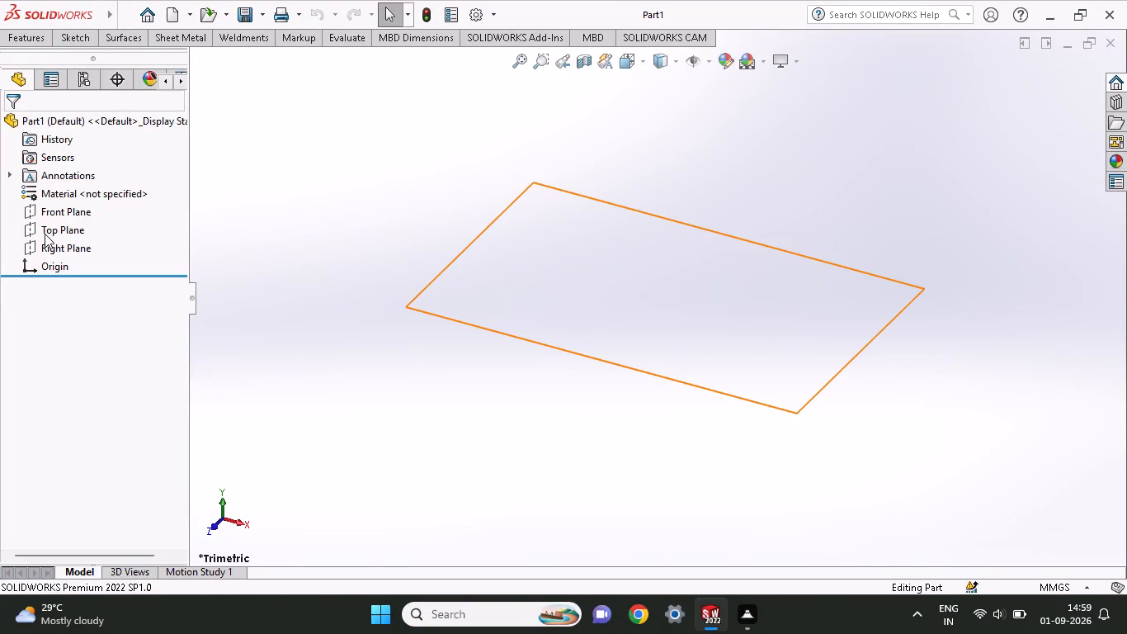
# On the Top Plane, sketch two concentric circles of about 15 mm and 27 mm radius, centred about 45 mm directly above the origin.
pyautogui.click(45, 234)
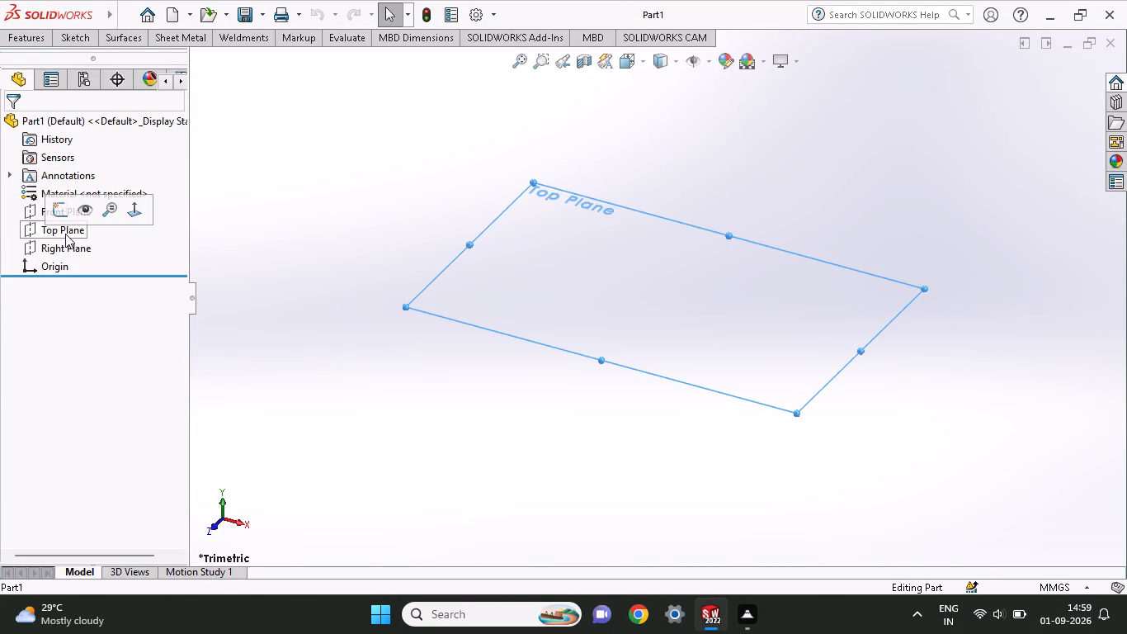
pyautogui.click(60, 208)
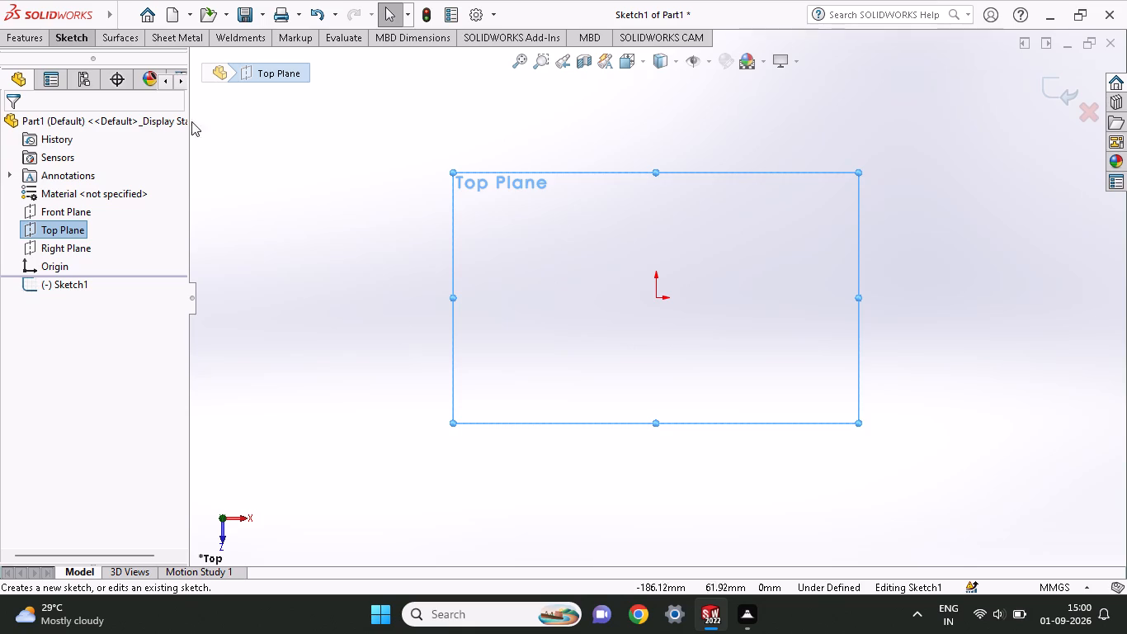
pyautogui.click(78, 39)
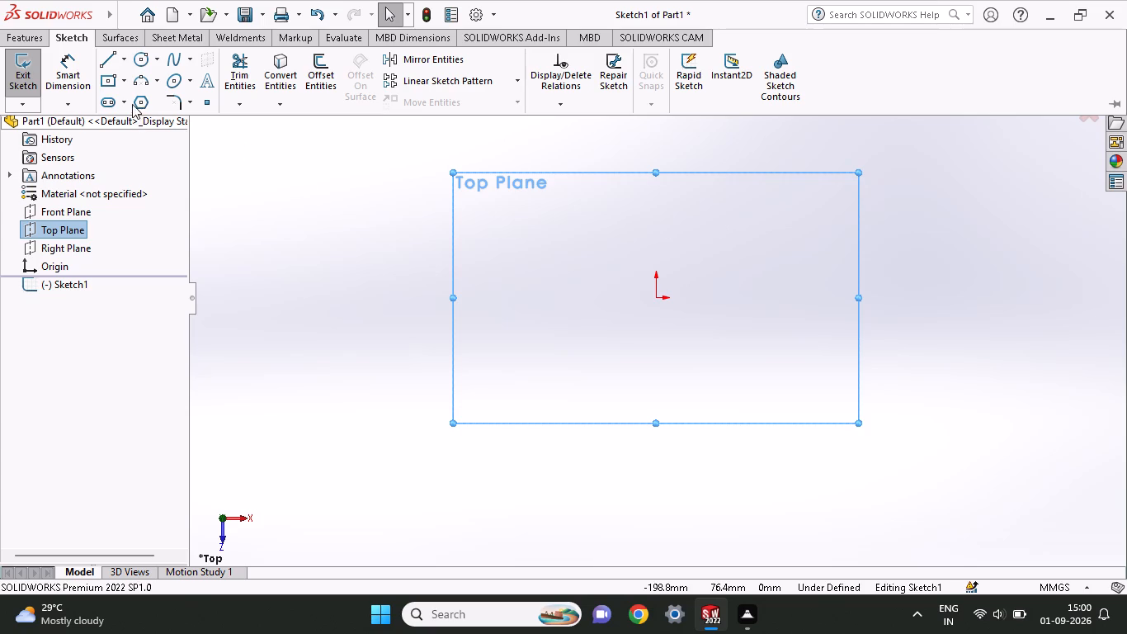
pyautogui.click(144, 63)
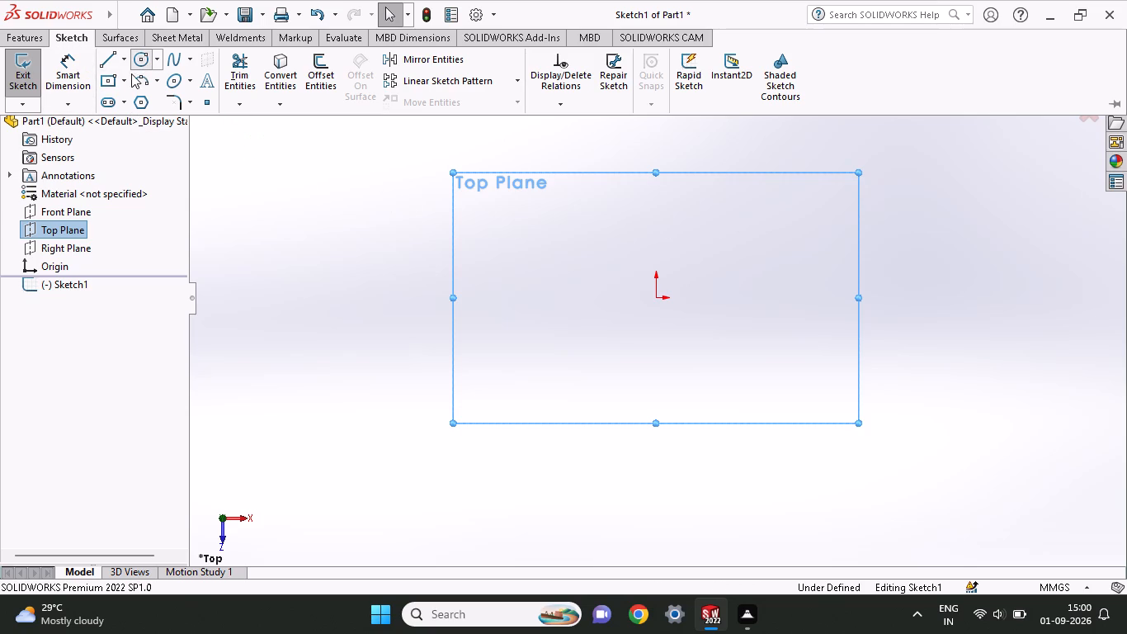
pyautogui.click(658, 196)
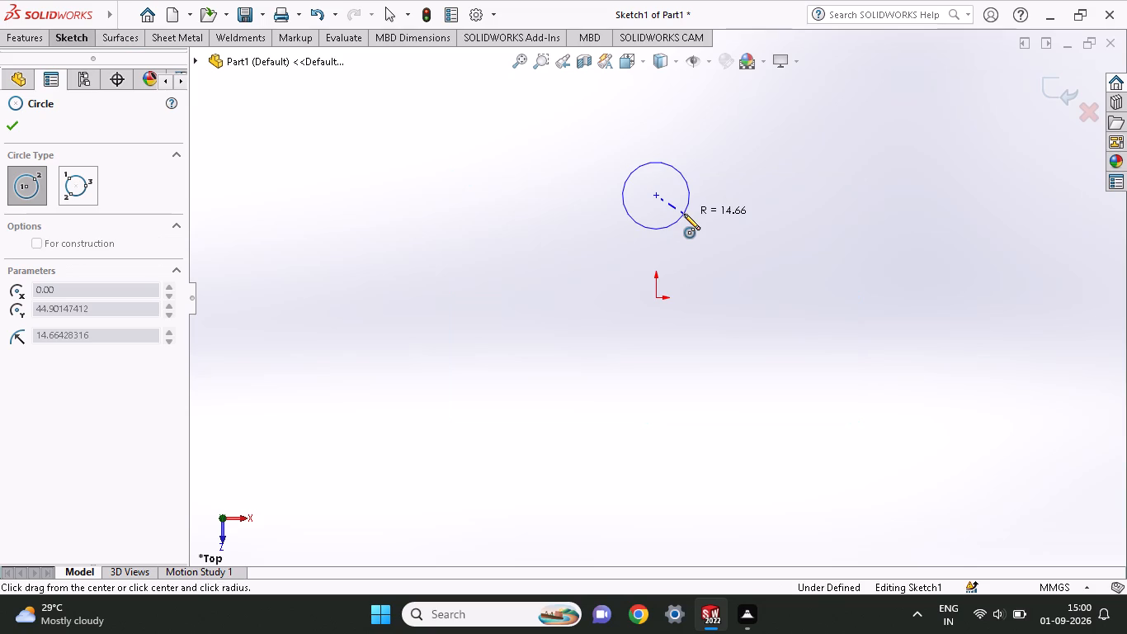
pyautogui.click(681, 220)
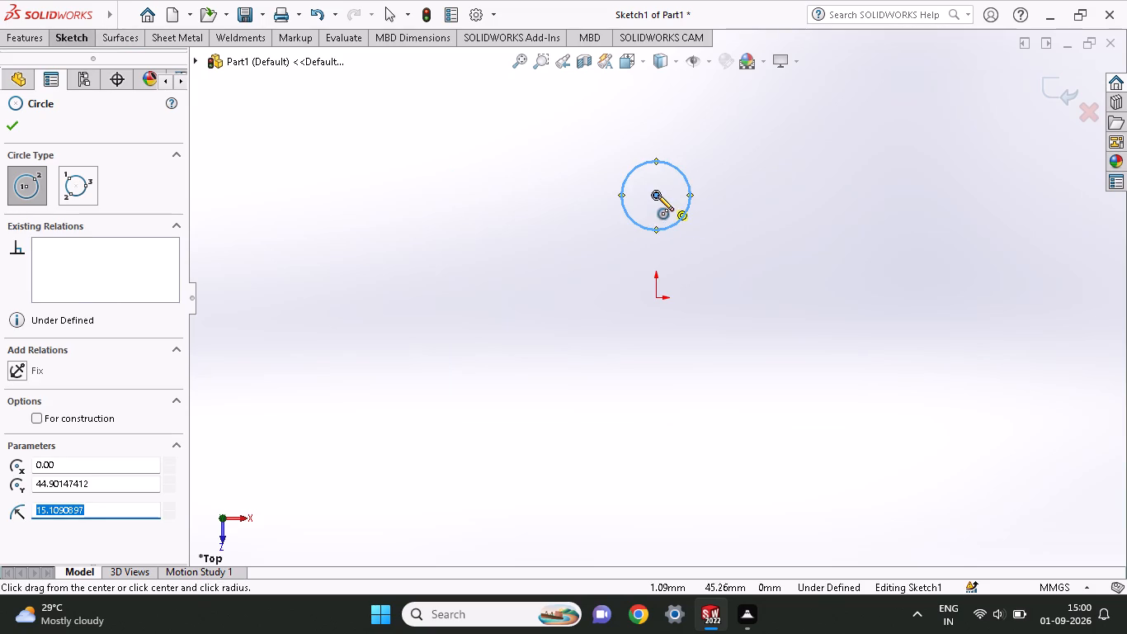
pyautogui.click(658, 195)
pyautogui.click(712, 222)
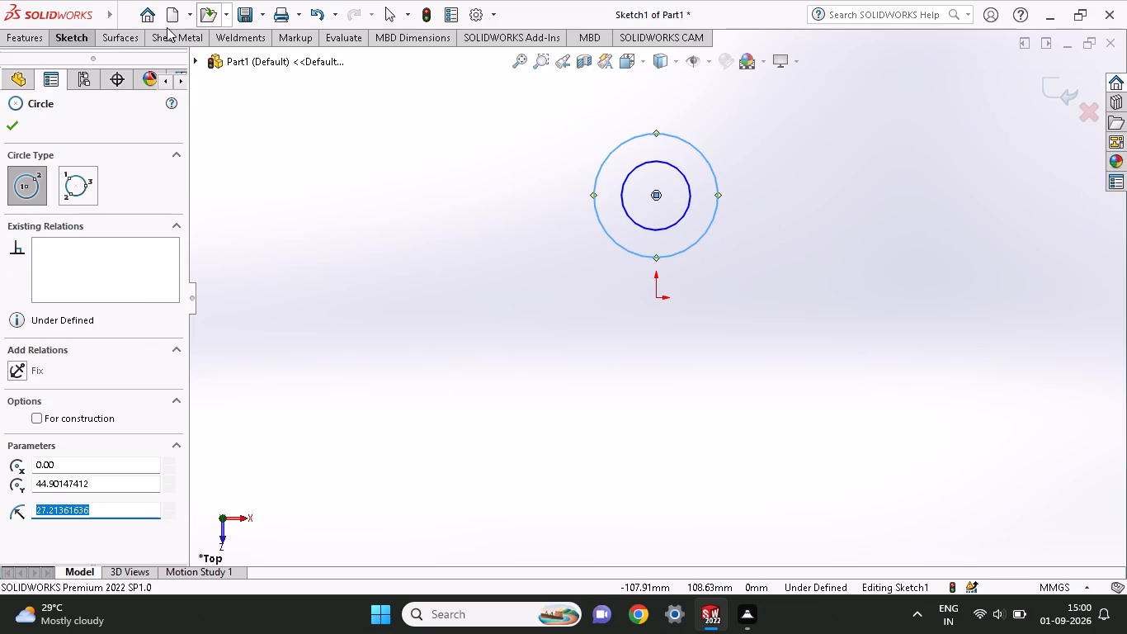
# Dimension the inner circle's diameter as 18 mm and the outer circle's diameter as 36 mm.
pyautogui.click(72, 39)
pyautogui.click(82, 78)
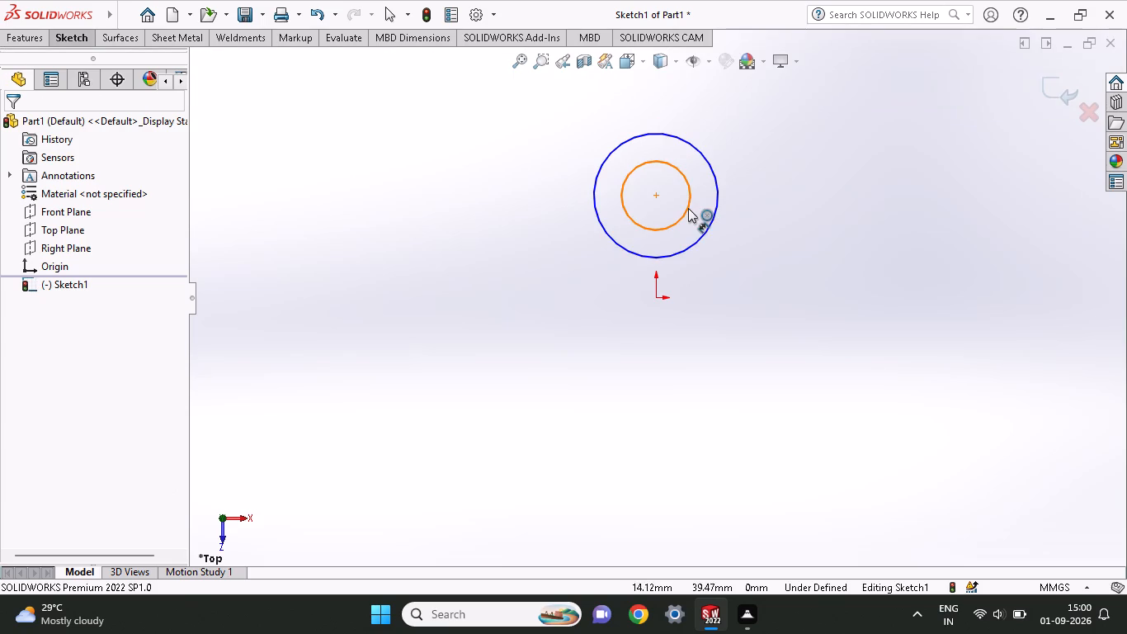
pyautogui.click(688, 208)
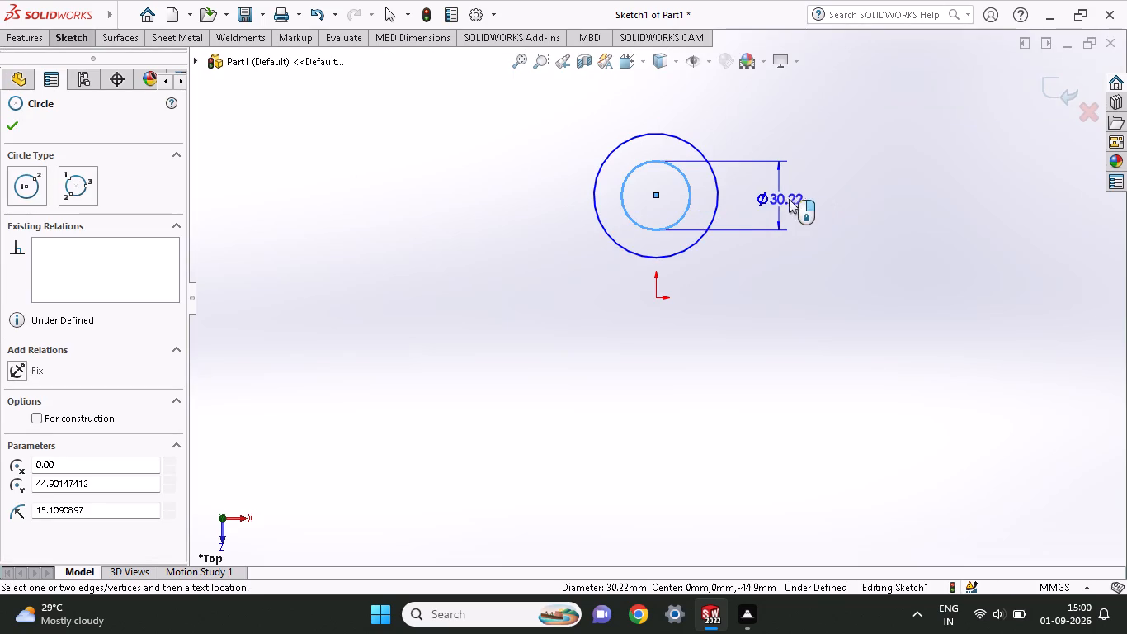
pyautogui.click(812, 197)
pyautogui.press('1')
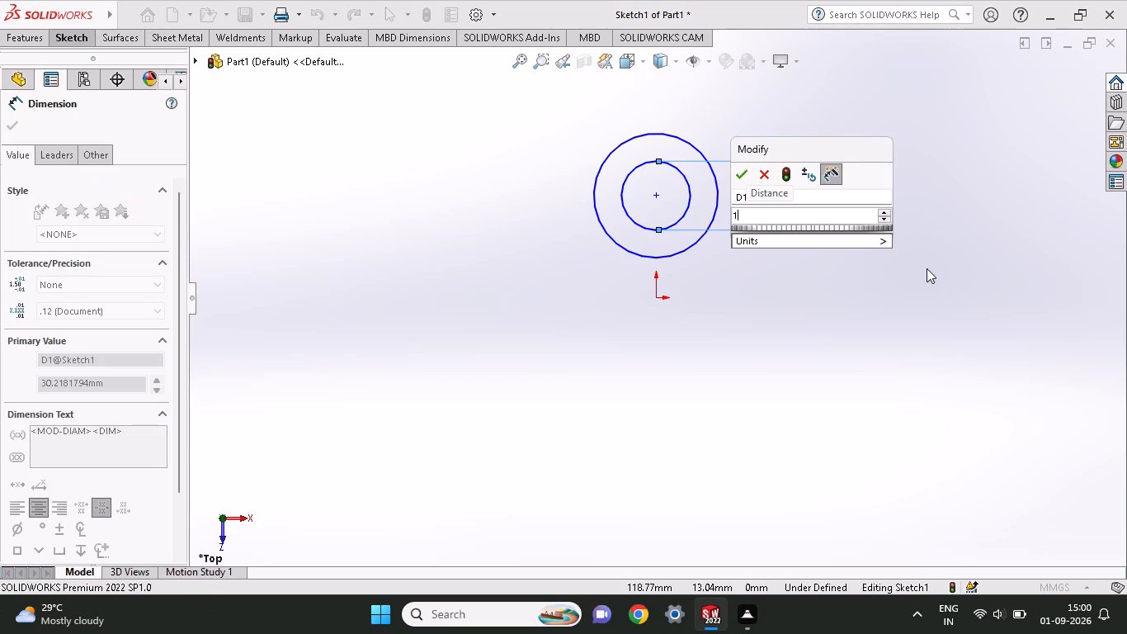
pyautogui.press('8')
pyautogui.press('Return')
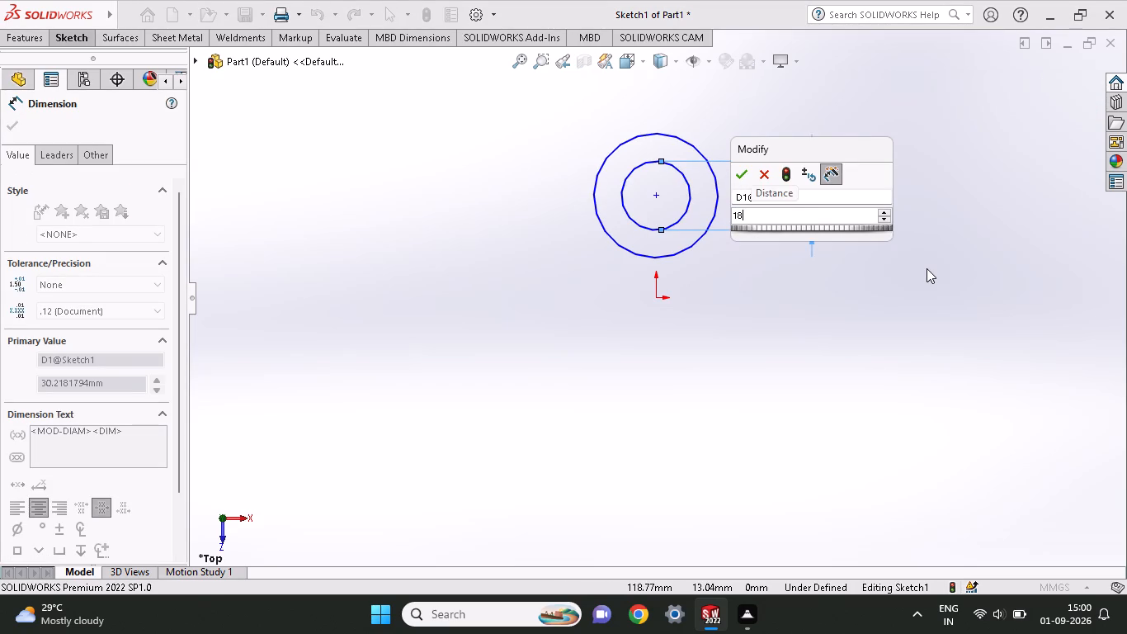
pyautogui.click(696, 244)
pyautogui.click(861, 244)
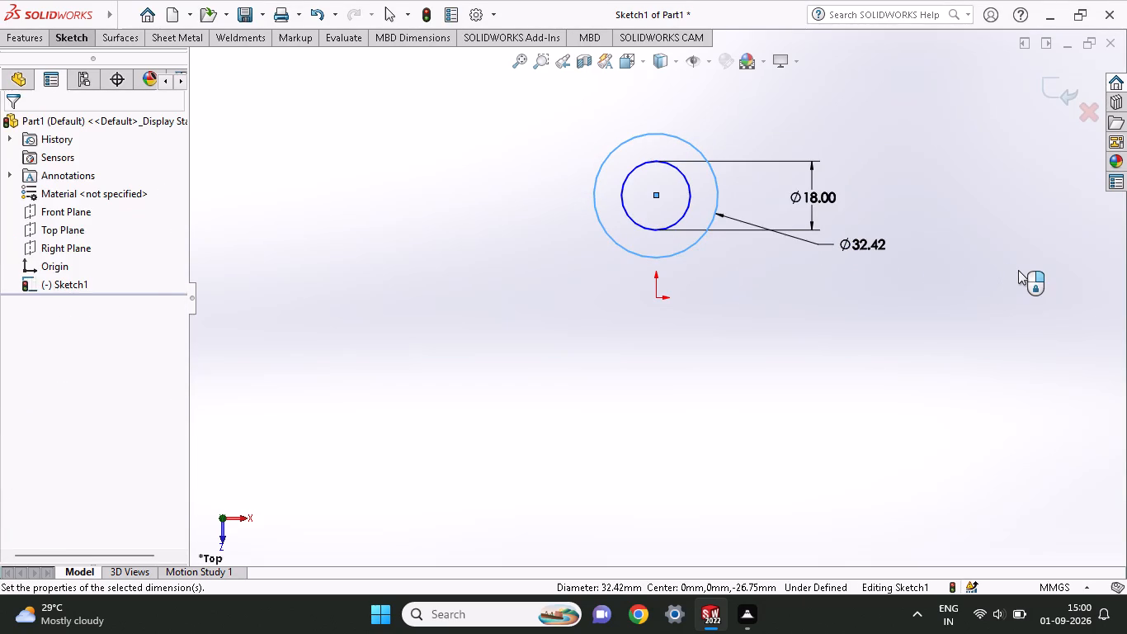
pyautogui.write('36')
pyautogui.press('Return')
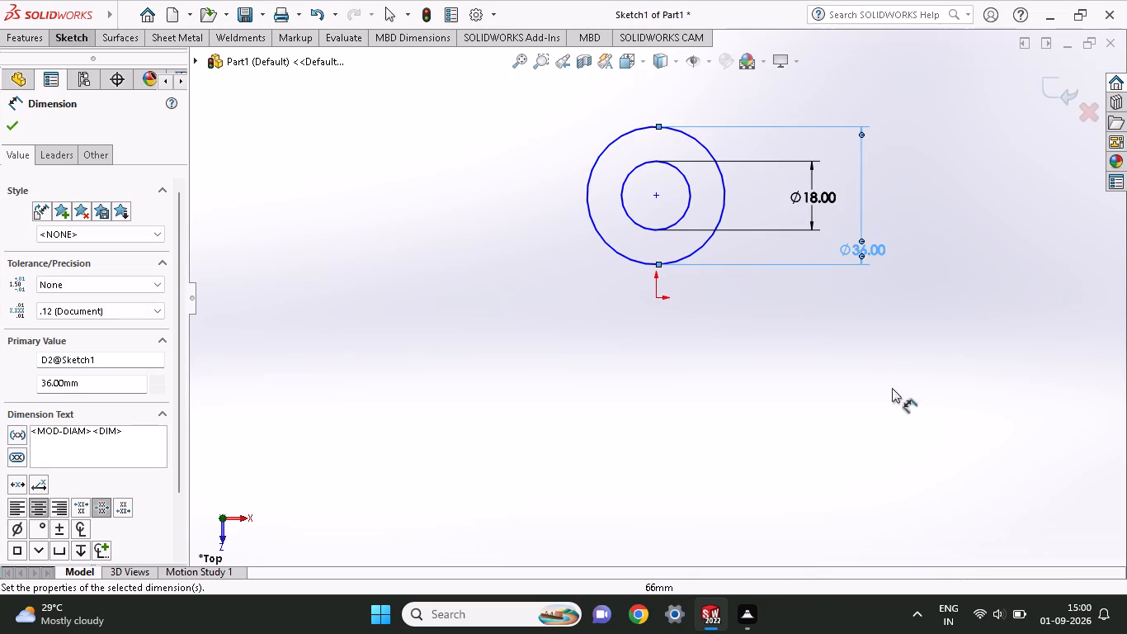
# Sketch a horizontal line about 74 mm long, about 13 mm below the origin, starting beneath the origin and extending to both sides.
pyautogui.click(67, 37)
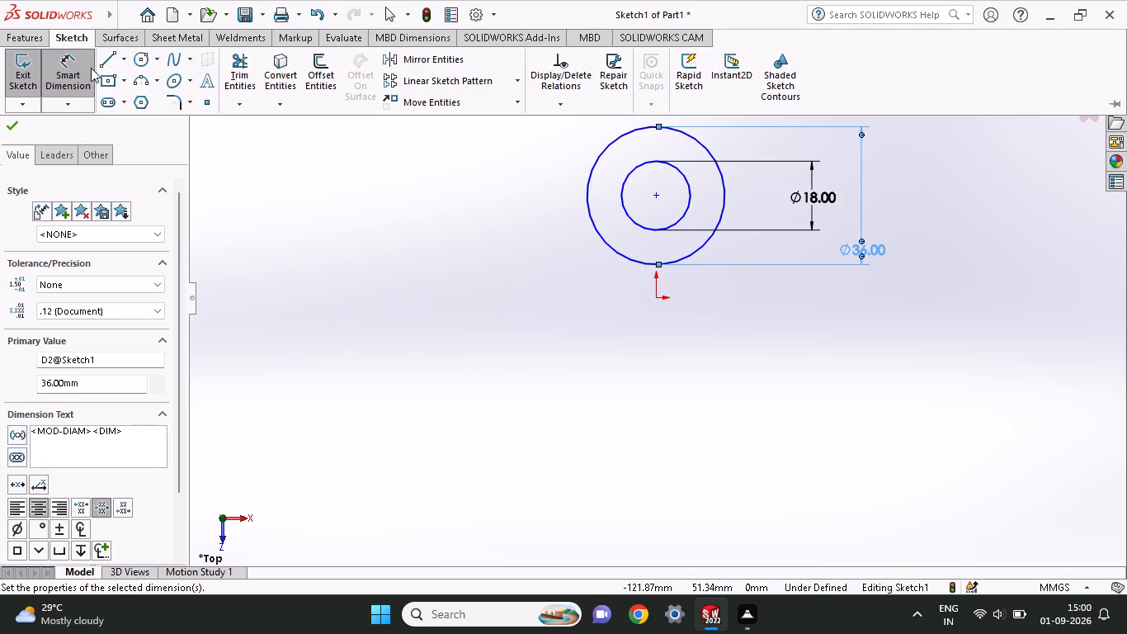
pyautogui.click(106, 59)
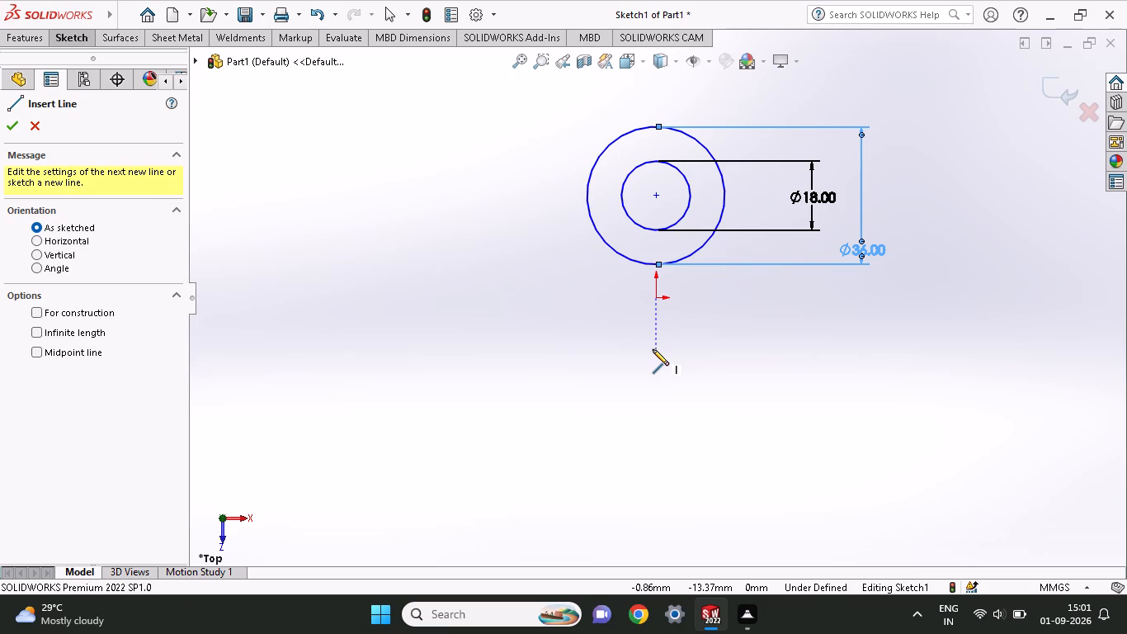
pyautogui.click(653, 349)
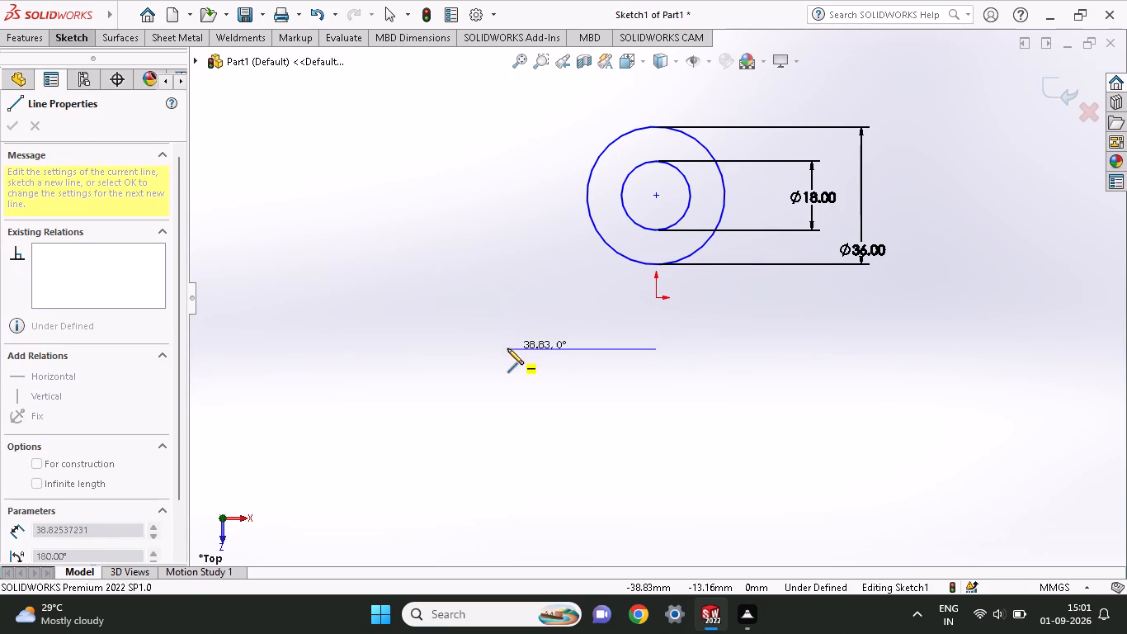
pyautogui.click(507, 348)
pyautogui.click(790, 350)
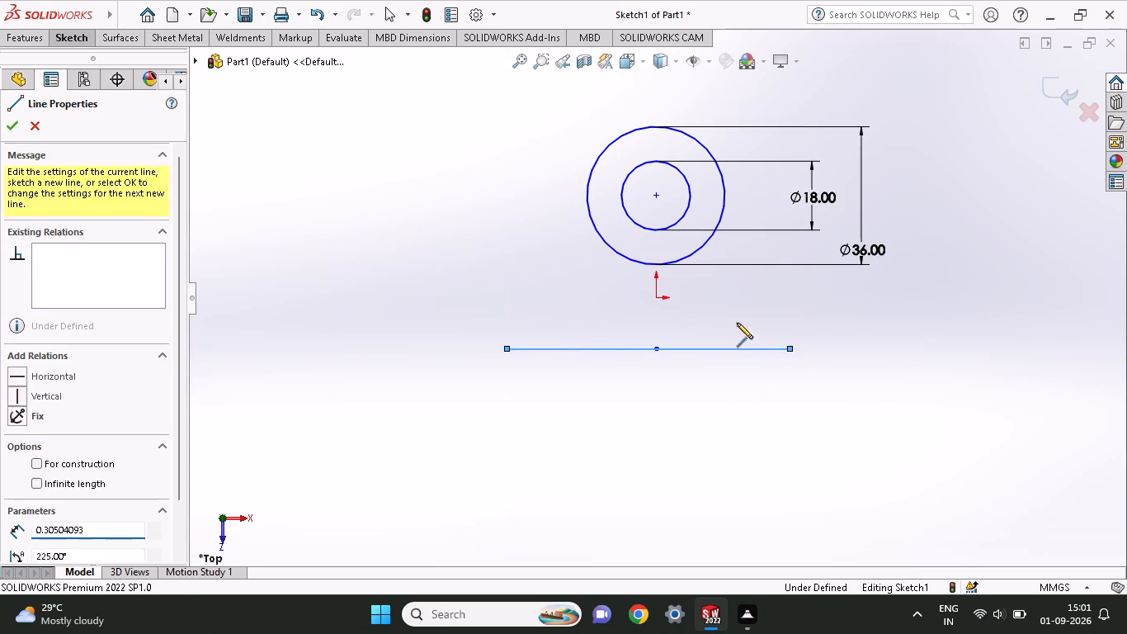
pyautogui.rightClick(718, 316)
pyautogui.click(739, 324)
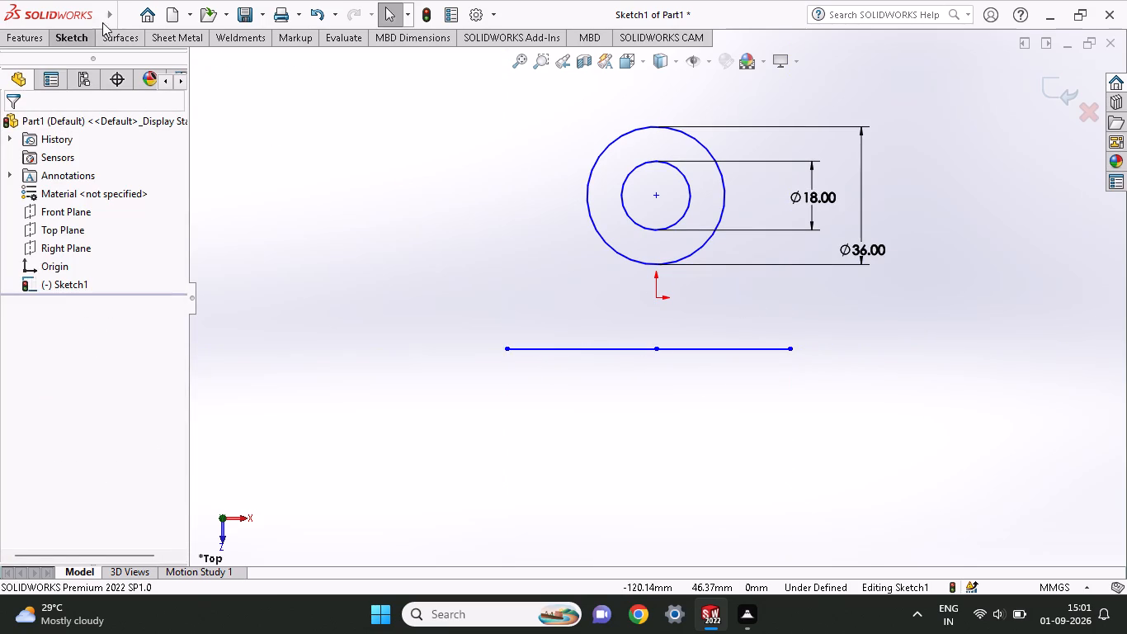
# Dimension the horizontal line from its middle point to its left endpoint as 11+17.5 mm.
pyautogui.click(56, 31)
pyautogui.click(68, 63)
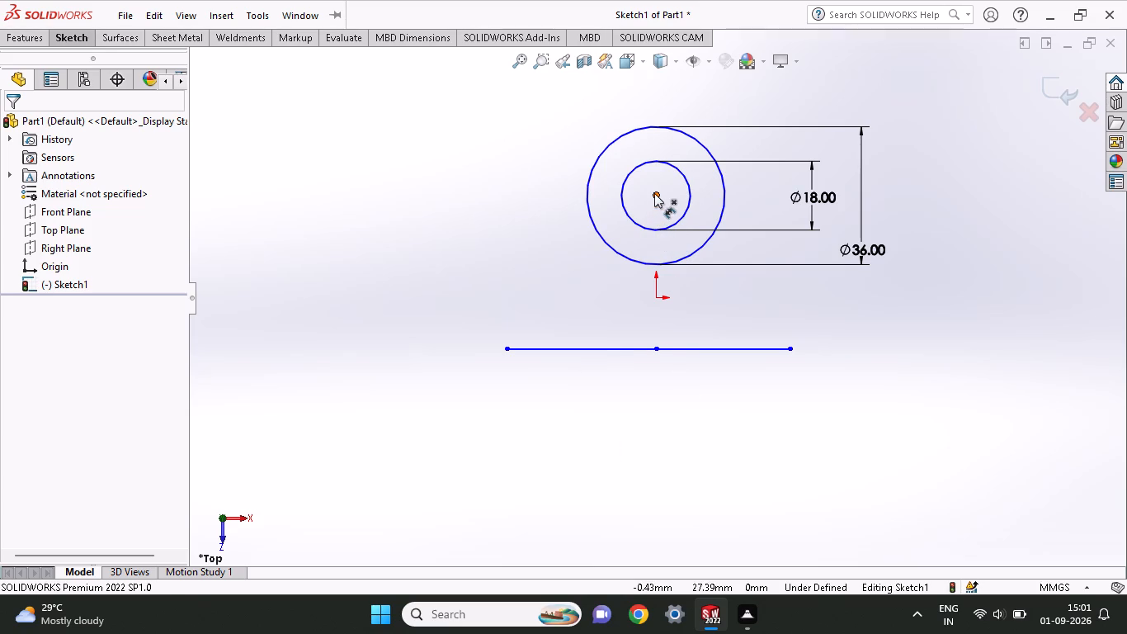
pyautogui.click(653, 353)
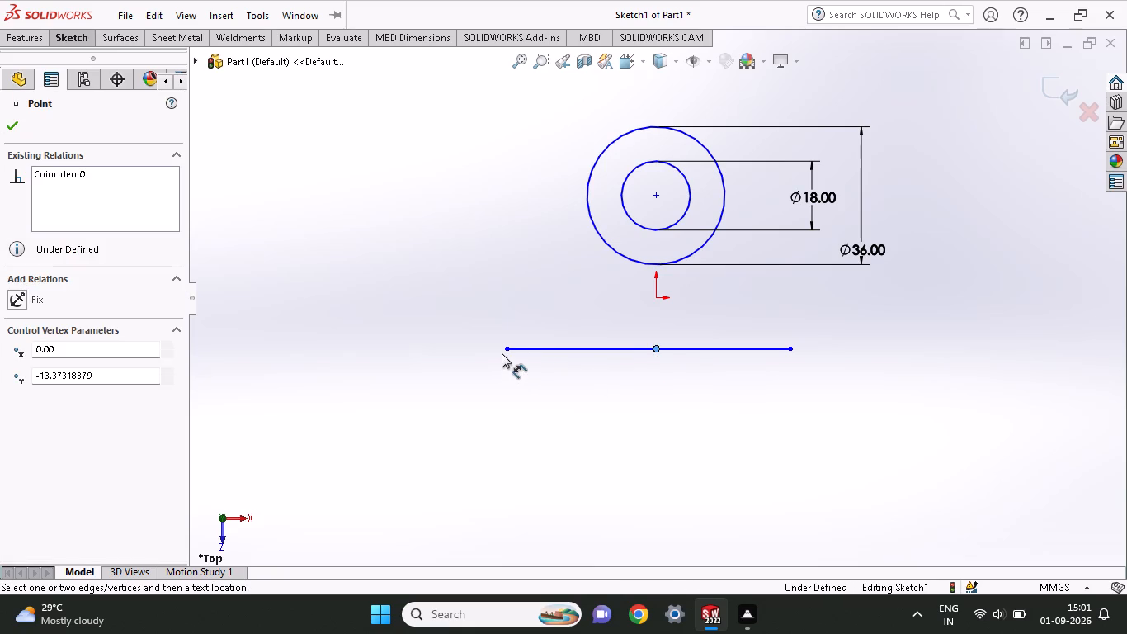
pyautogui.click(503, 351)
pyautogui.click(591, 392)
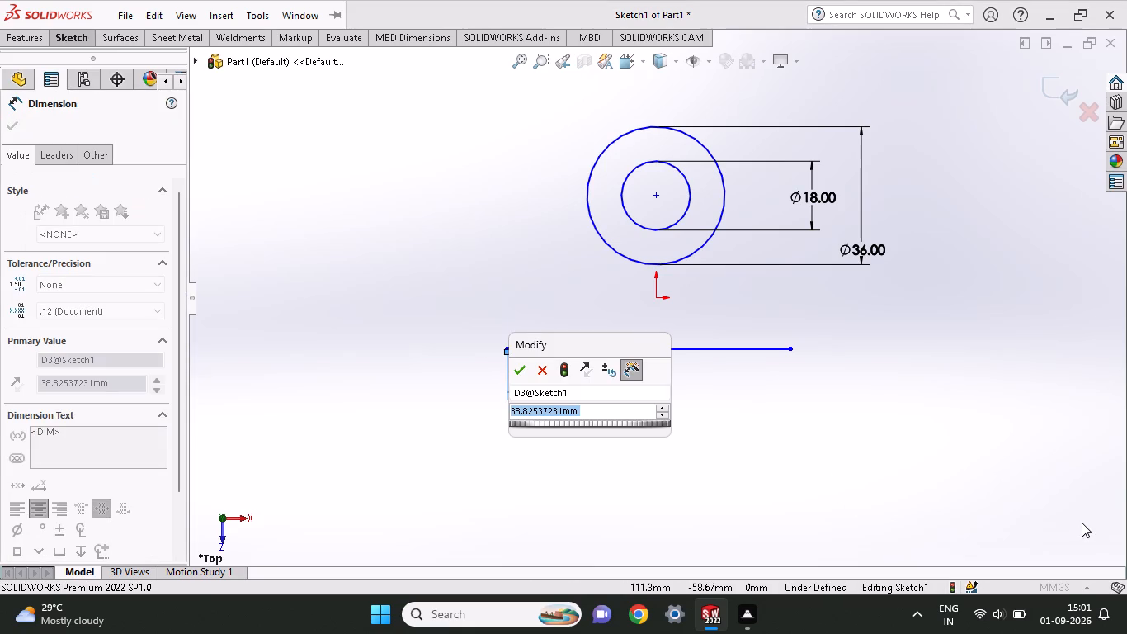
pyautogui.write('11')
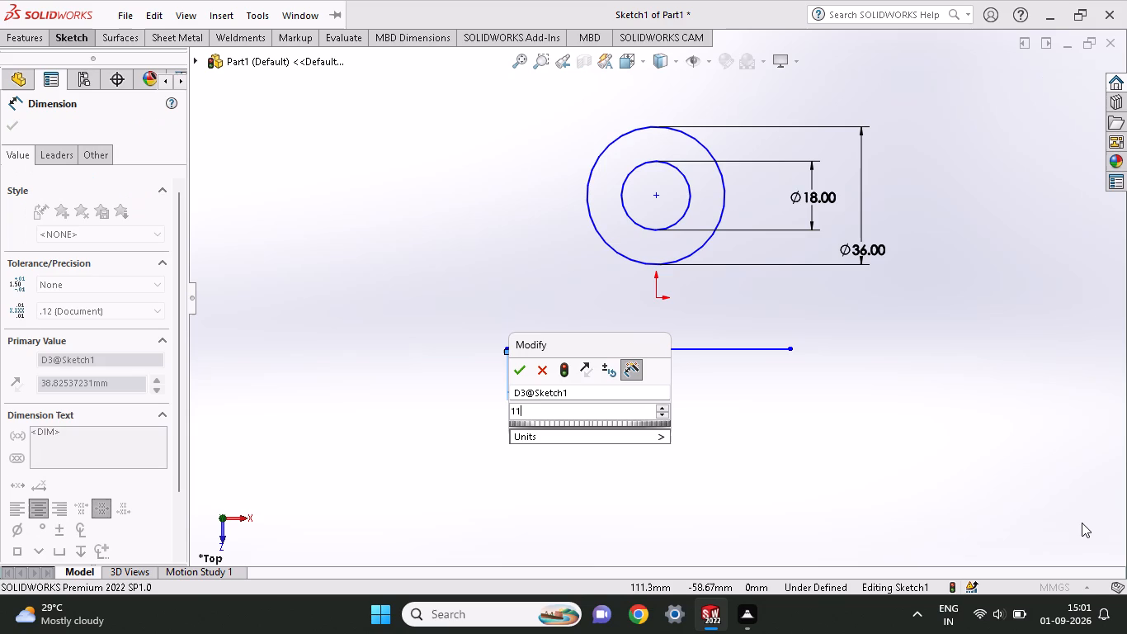
pyautogui.hotkey('shift', '+')
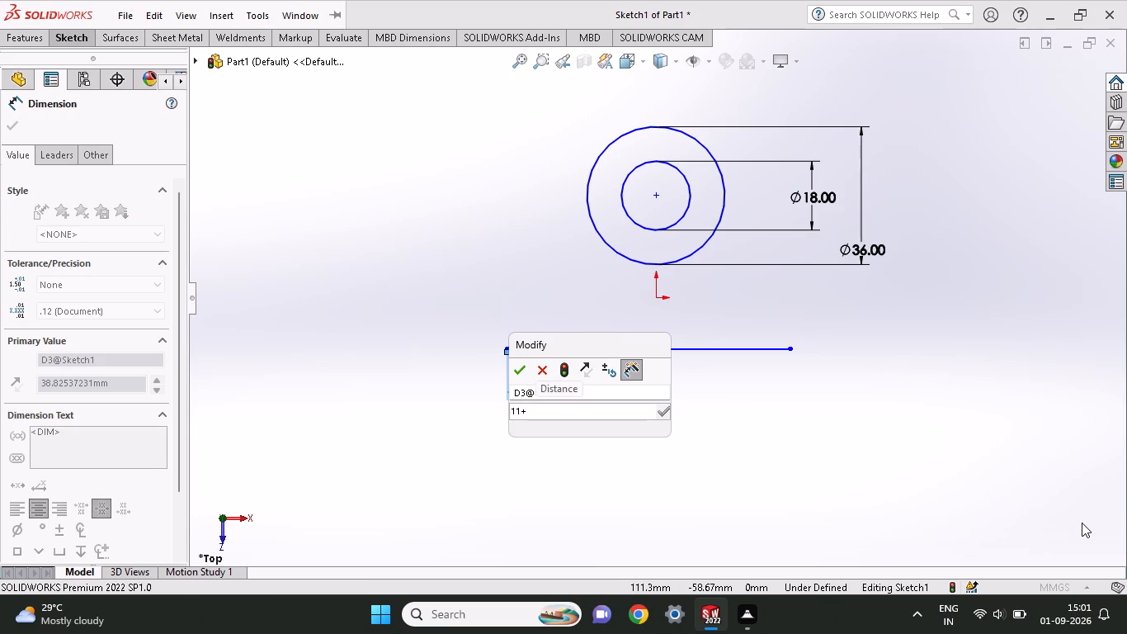
pyautogui.write('17.5')
pyautogui.press('Return')
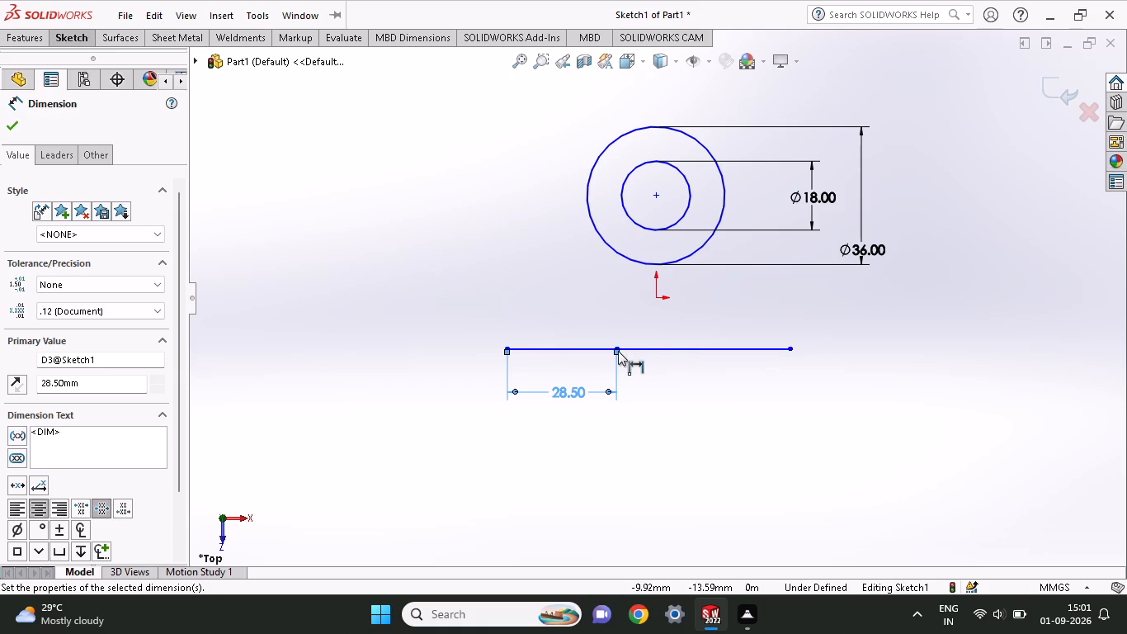
# Set the horizontal distance between the line's middle point and the origin to 0 mm.
pyautogui.click(615, 346)
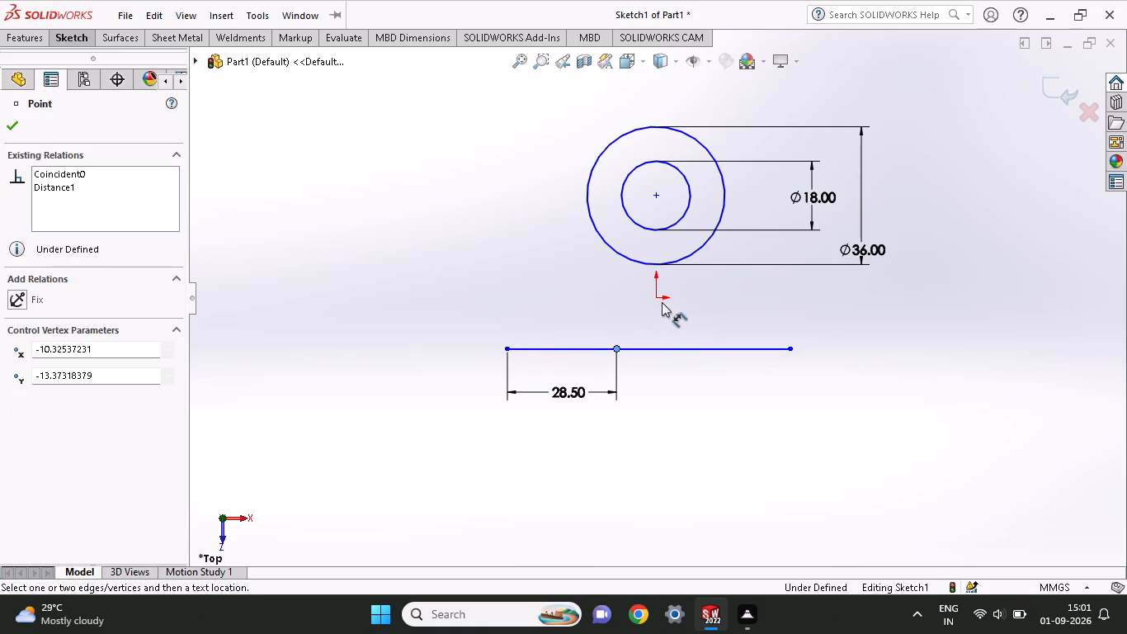
pyautogui.click(658, 295)
pyautogui.click(654, 390)
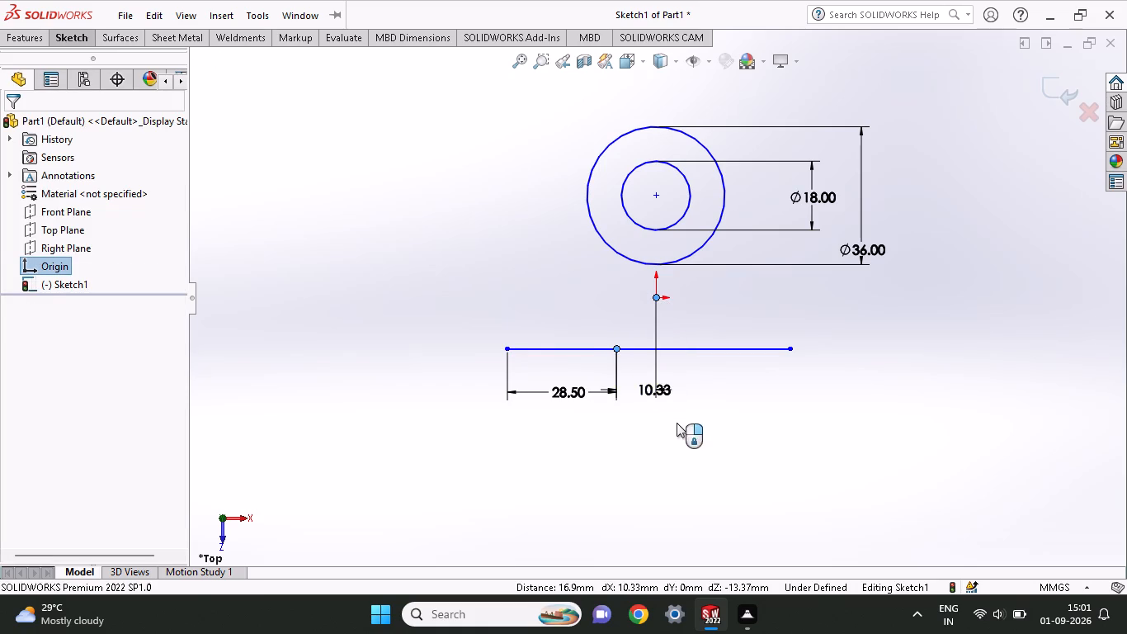
pyautogui.press('0')
pyautogui.press('Return')
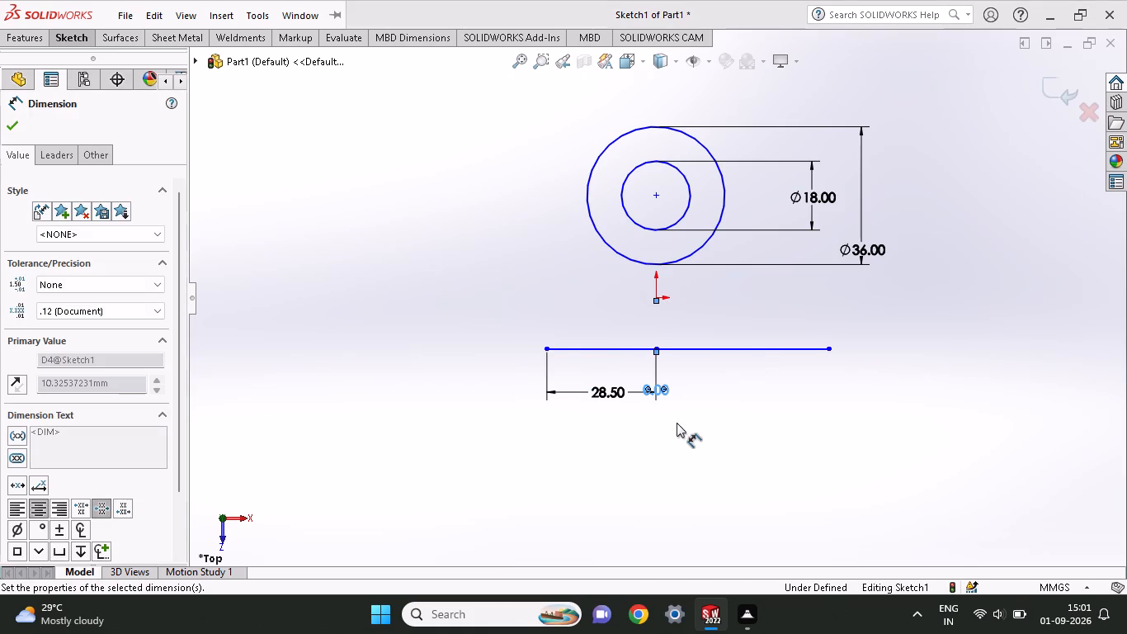
# Dimension the horizontal line from its middle point to its right endpoint as 28.50 mm.
pyautogui.click(654, 348)
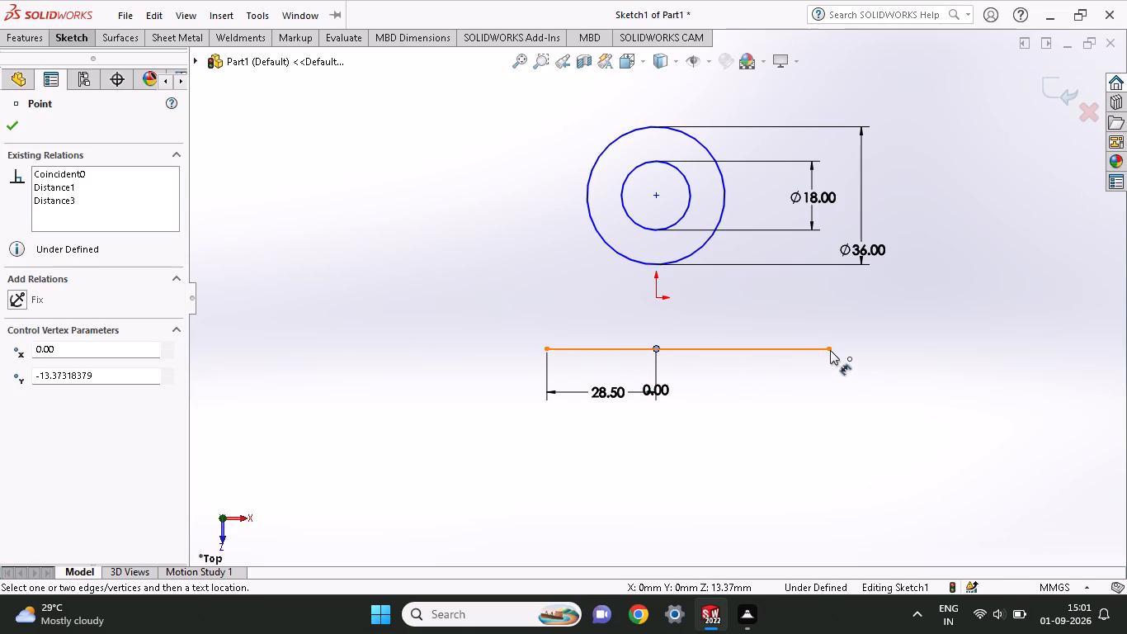
pyautogui.click(830, 350)
pyautogui.click(751, 396)
pyautogui.write('28.')
pyautogui.write('50')
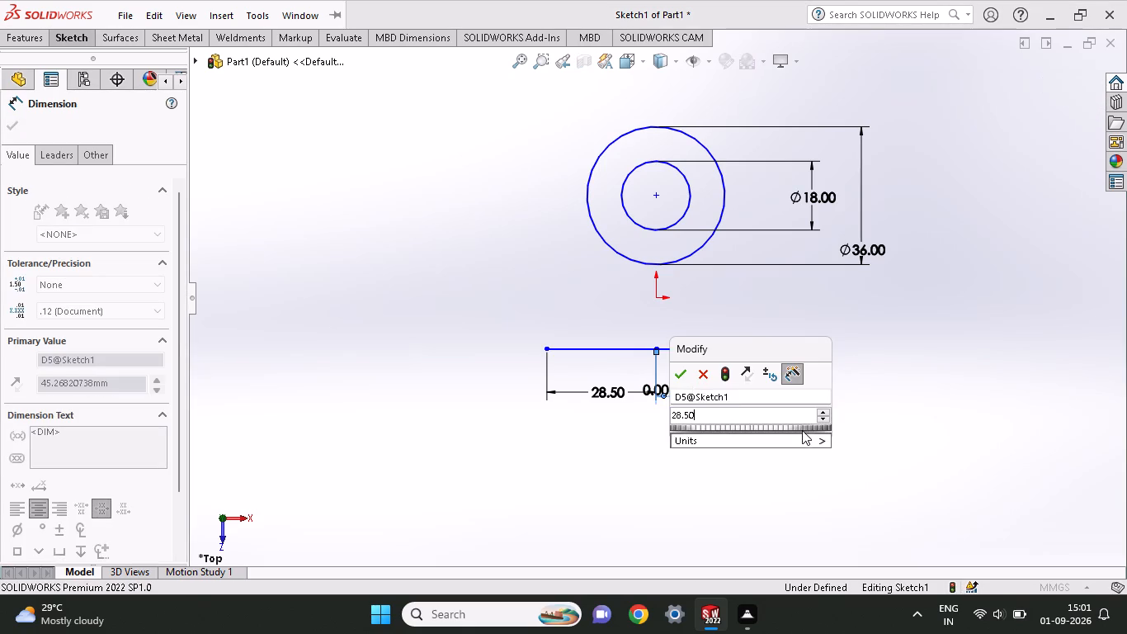
pyautogui.press('Return')
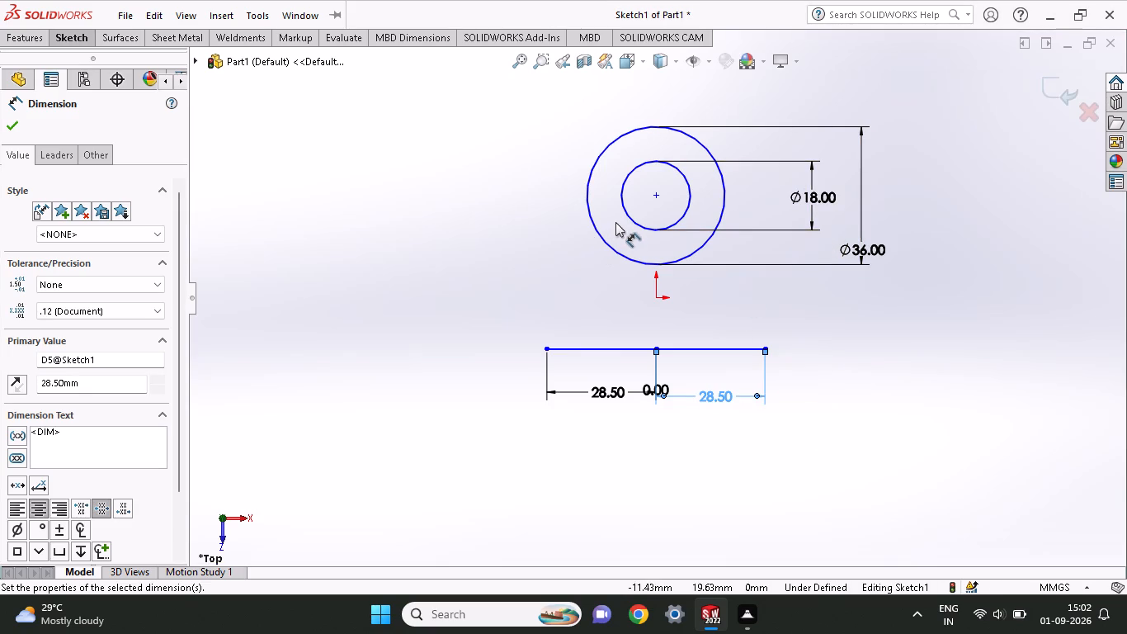
# Dimension the vertical distance from the circles' centre to the base line's left endpoint as 25 mm.
pyautogui.click(68, 37)
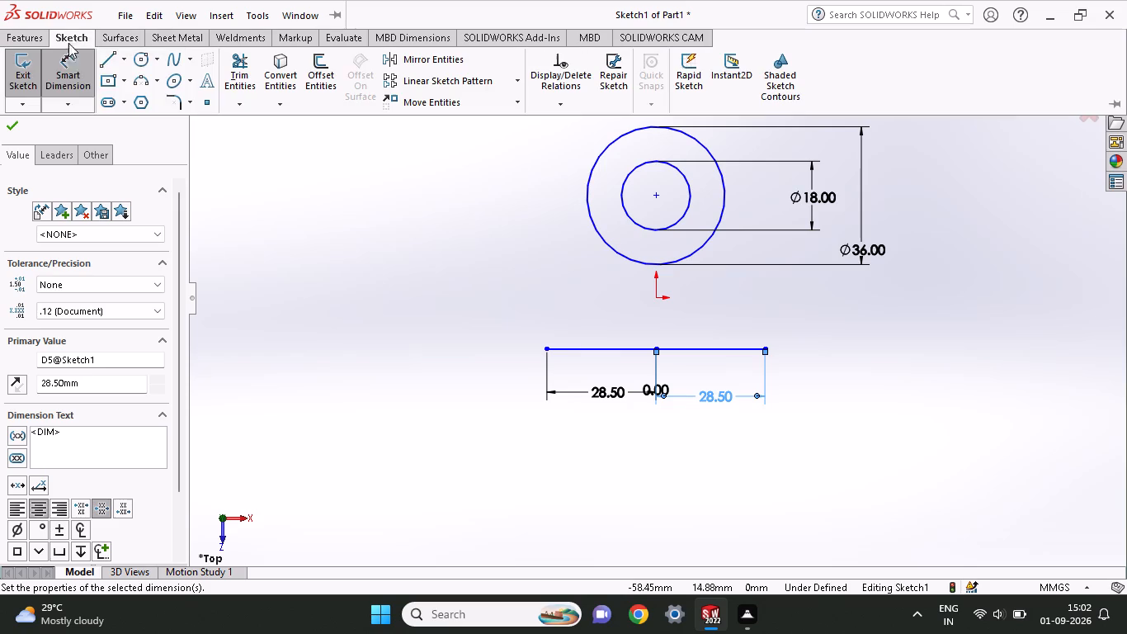
pyautogui.click(68, 62)
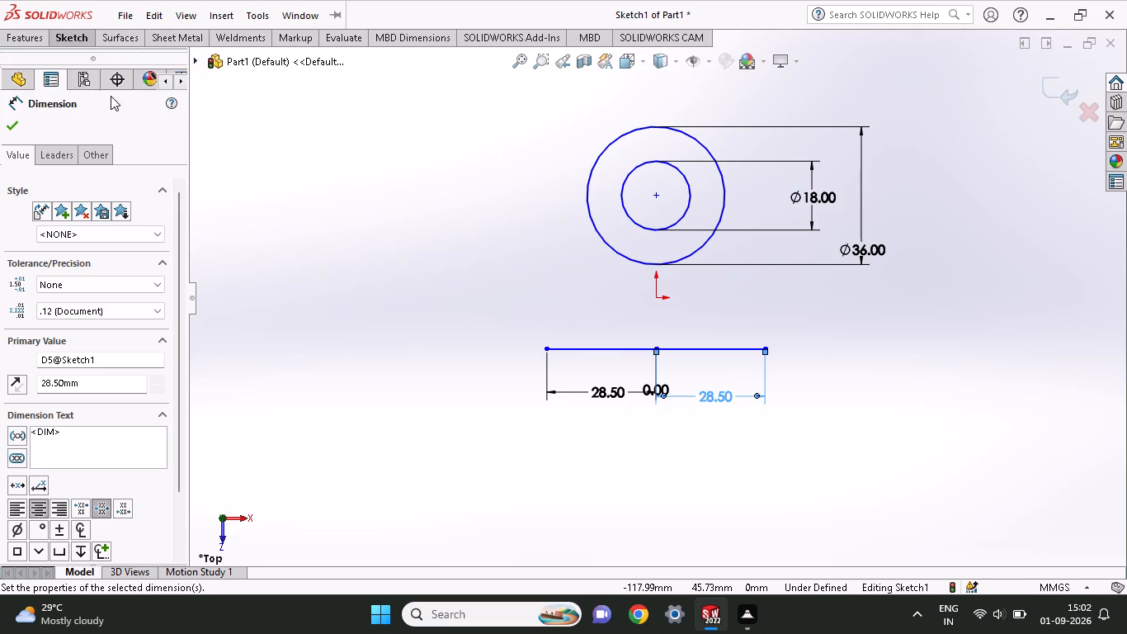
pyautogui.click(70, 45)
pyautogui.click(69, 67)
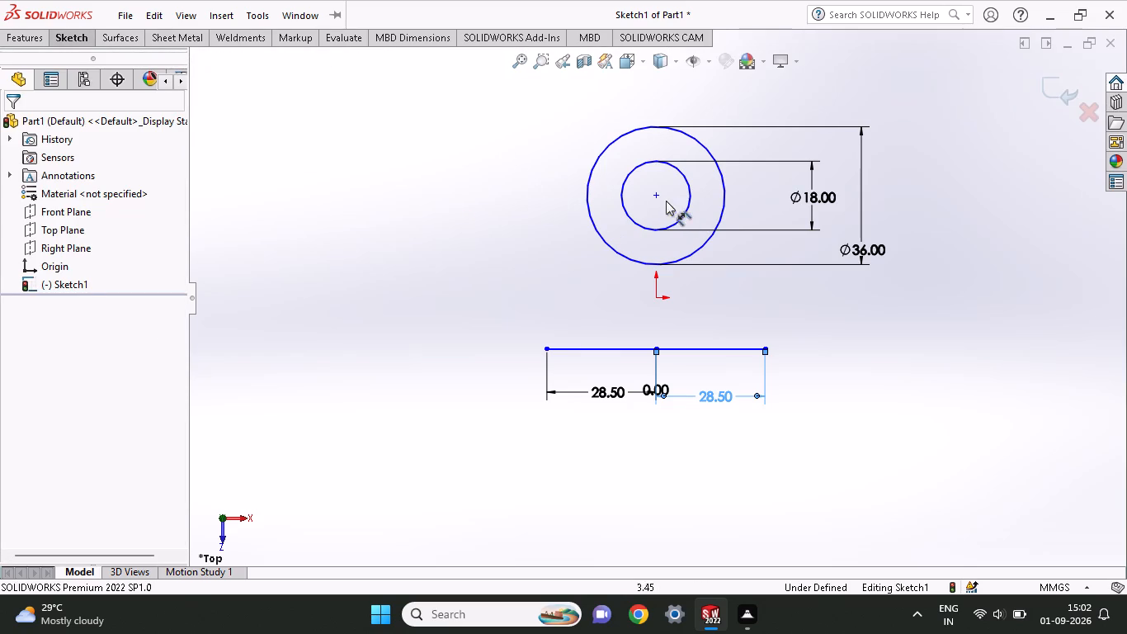
pyautogui.click(658, 197)
pyautogui.click(547, 352)
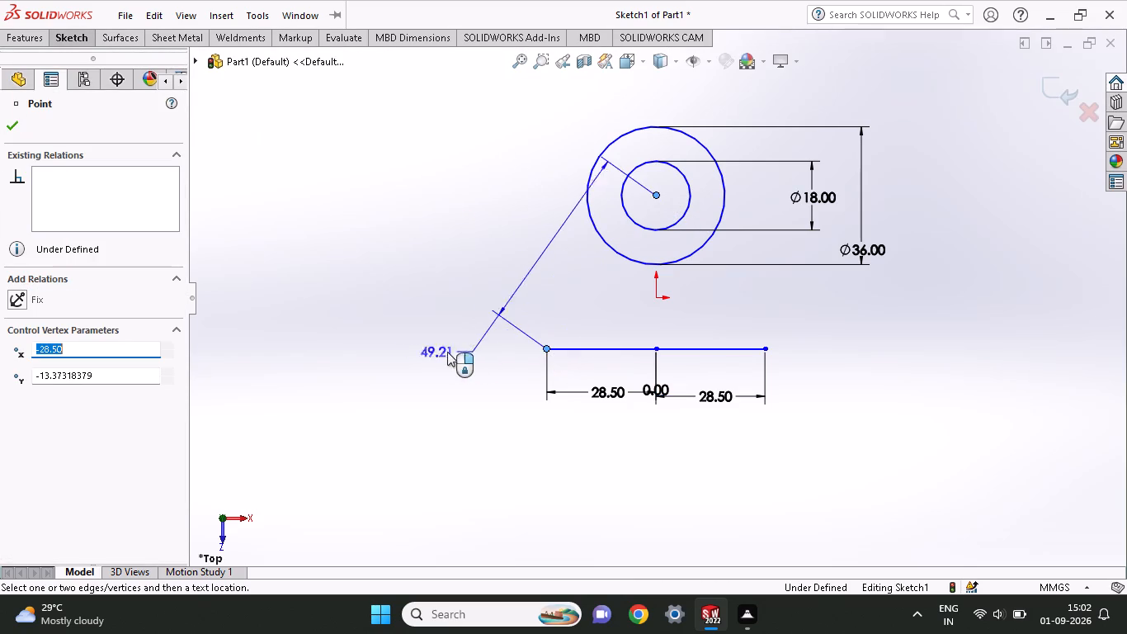
pyautogui.click(484, 276)
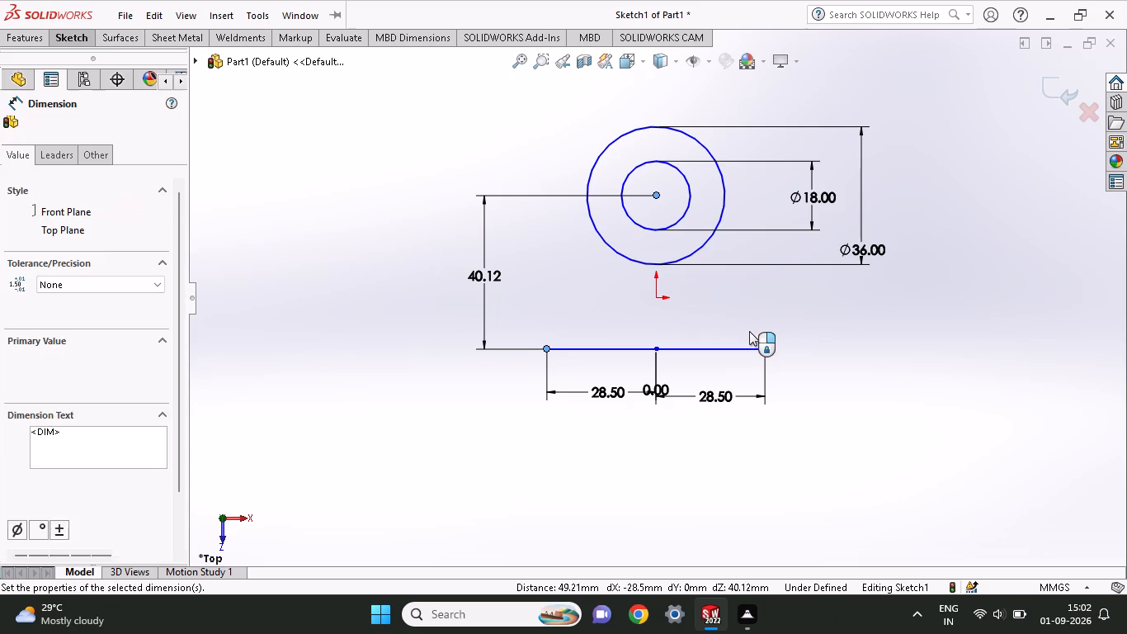
pyautogui.write('25')
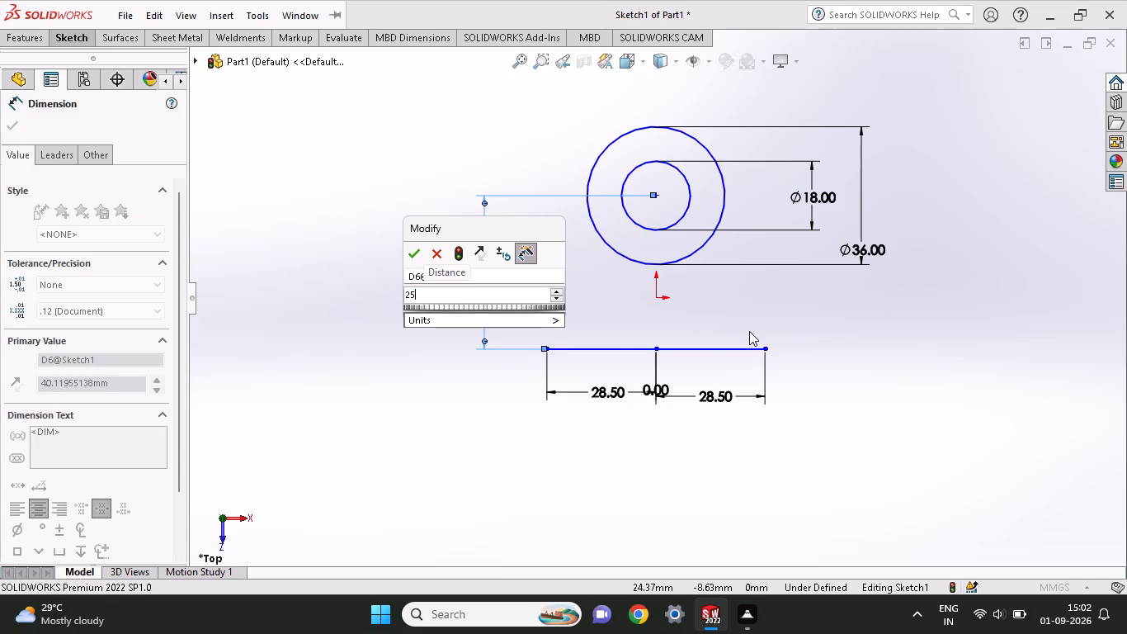
pyautogui.press('Return')
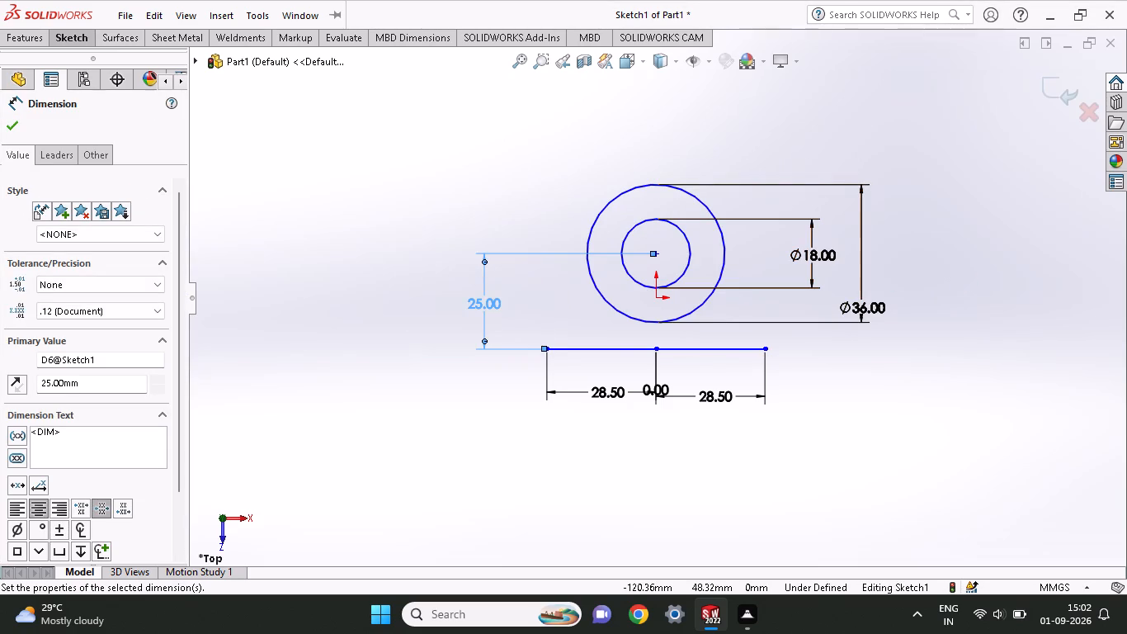
# Sketch a slanted line about 32 mm long from the base line's left endpoint to the left side of the outer circle.
pyautogui.click(61, 35)
pyautogui.click(104, 55)
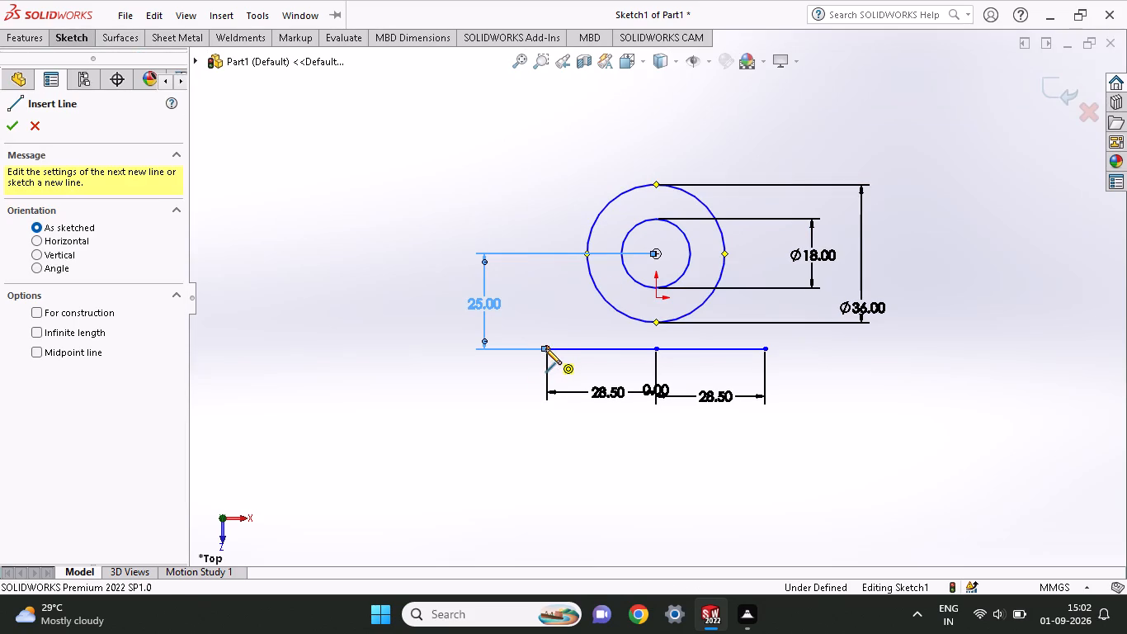
pyautogui.click(546, 351)
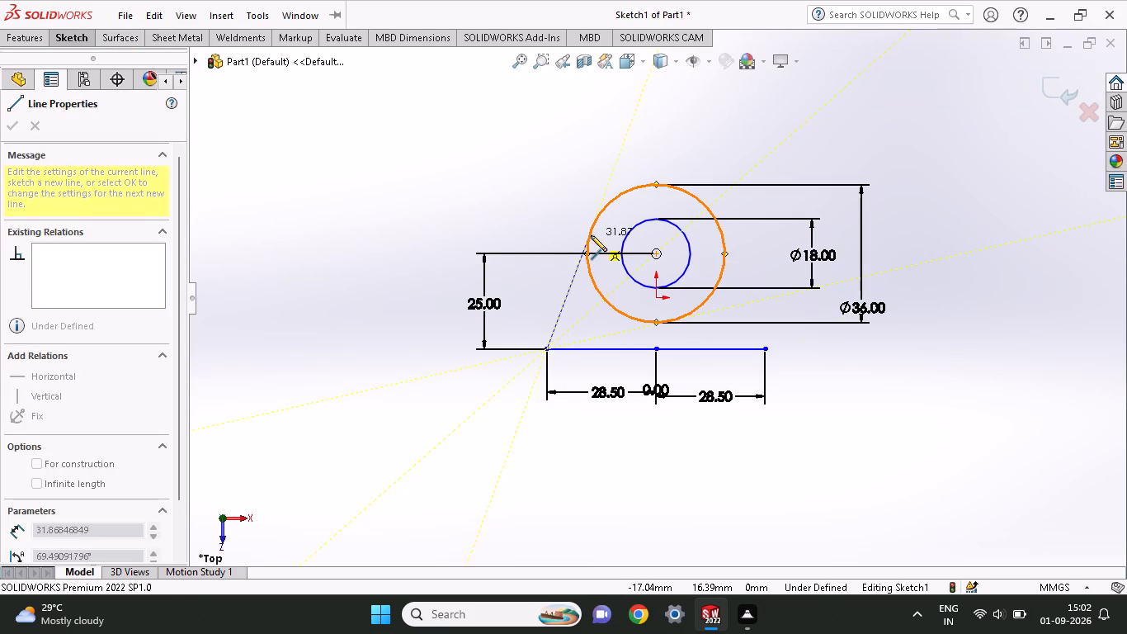
pyautogui.click(591, 235)
pyautogui.rightClick(553, 204)
pyautogui.click(570, 220)
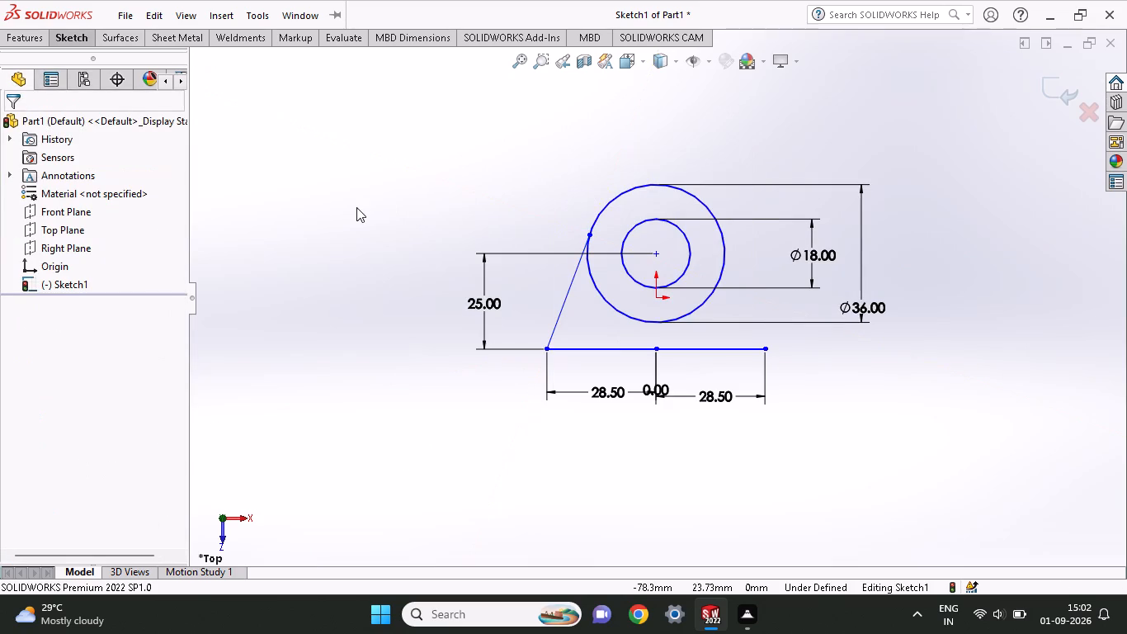
# Sketch a matching slanted line about 32 mm long from the outer circle's right side to the base line's right endpoint.
pyautogui.click(56, 29)
pyautogui.click(100, 54)
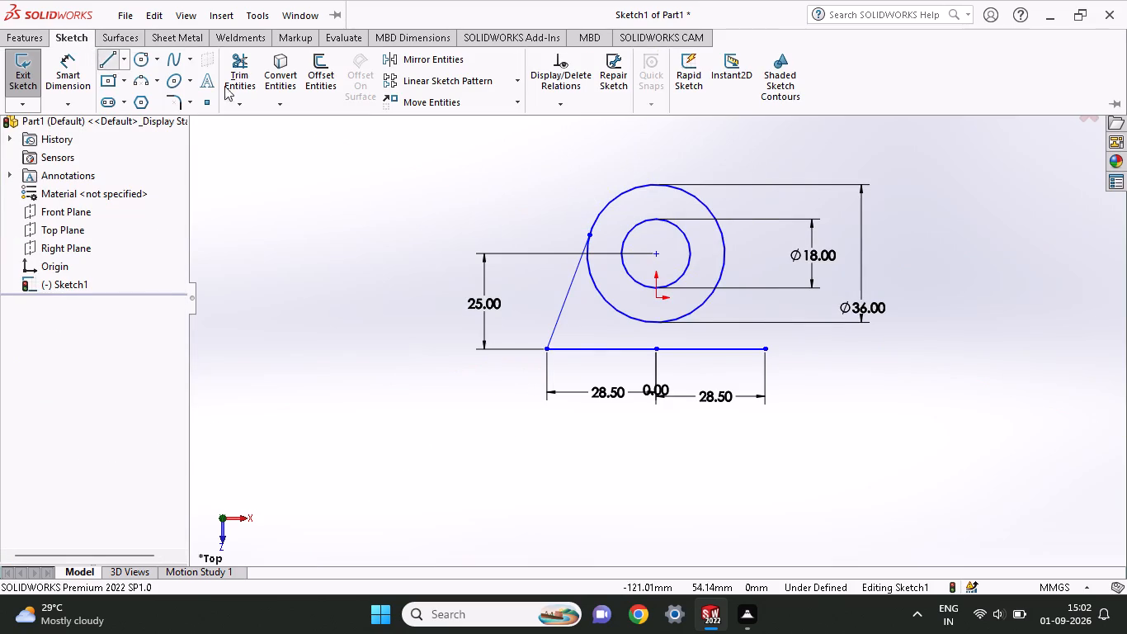
pyautogui.click(722, 230)
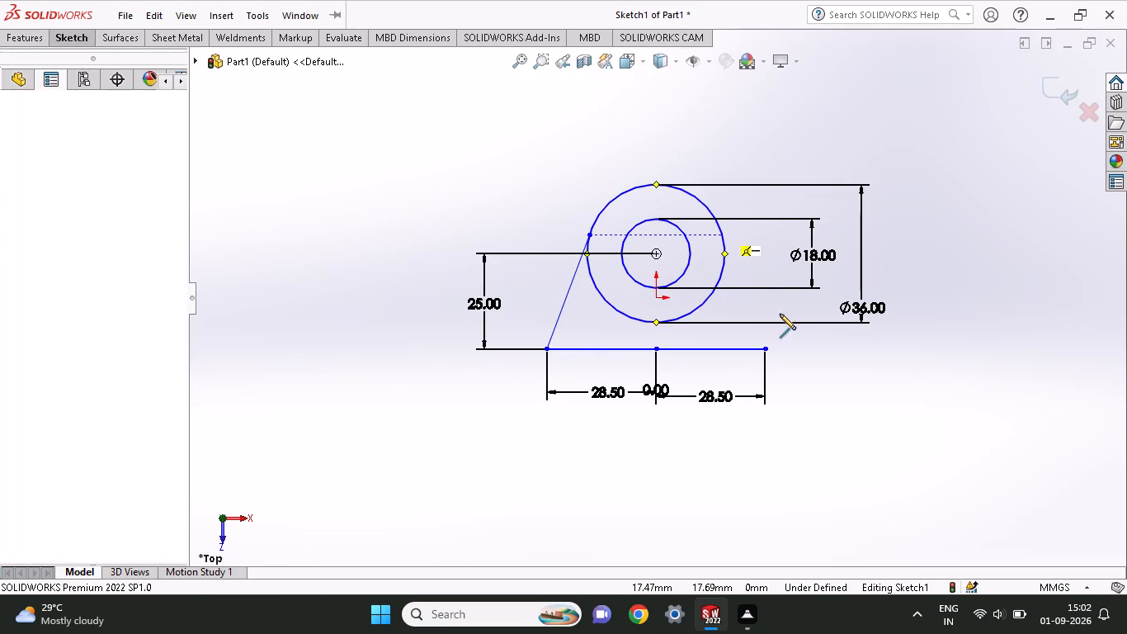
pyautogui.click(765, 347)
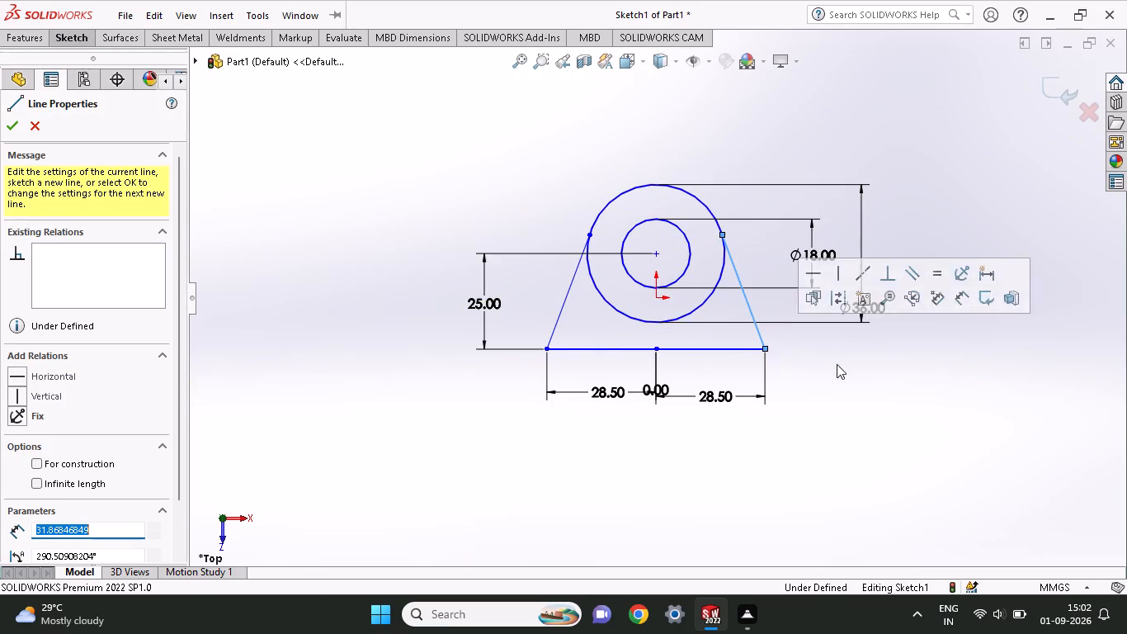
pyautogui.rightClick(868, 383)
pyautogui.click(885, 397)
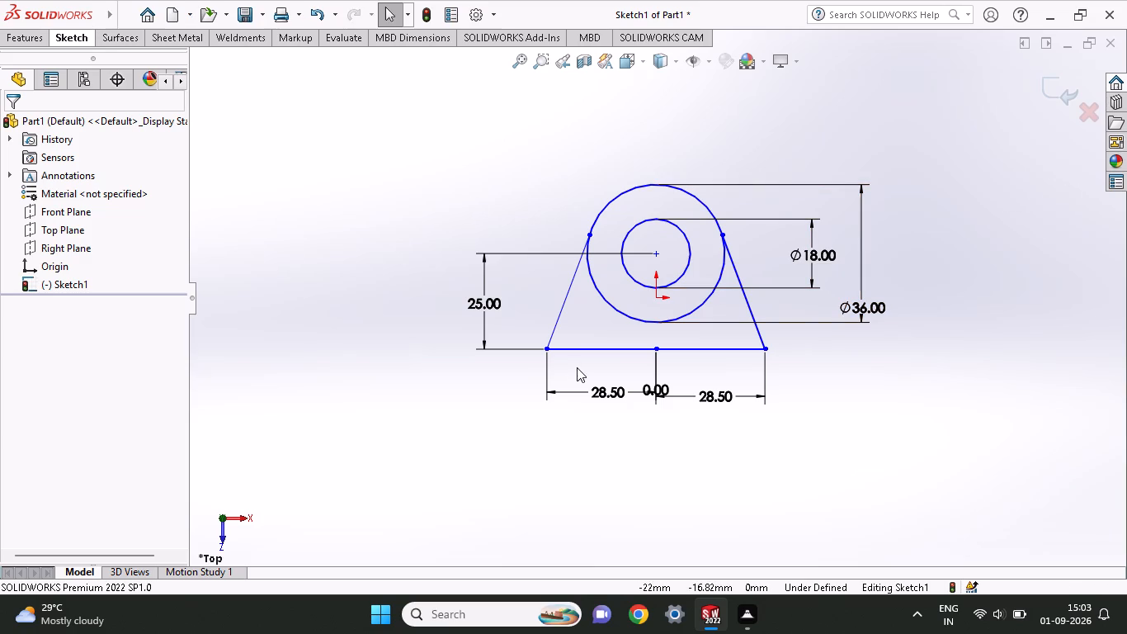
# Move both 28.50 mm dimensions from below the base line to above the circles.
pyautogui.moveTo(601, 390); pyautogui.dragTo(497, 164)
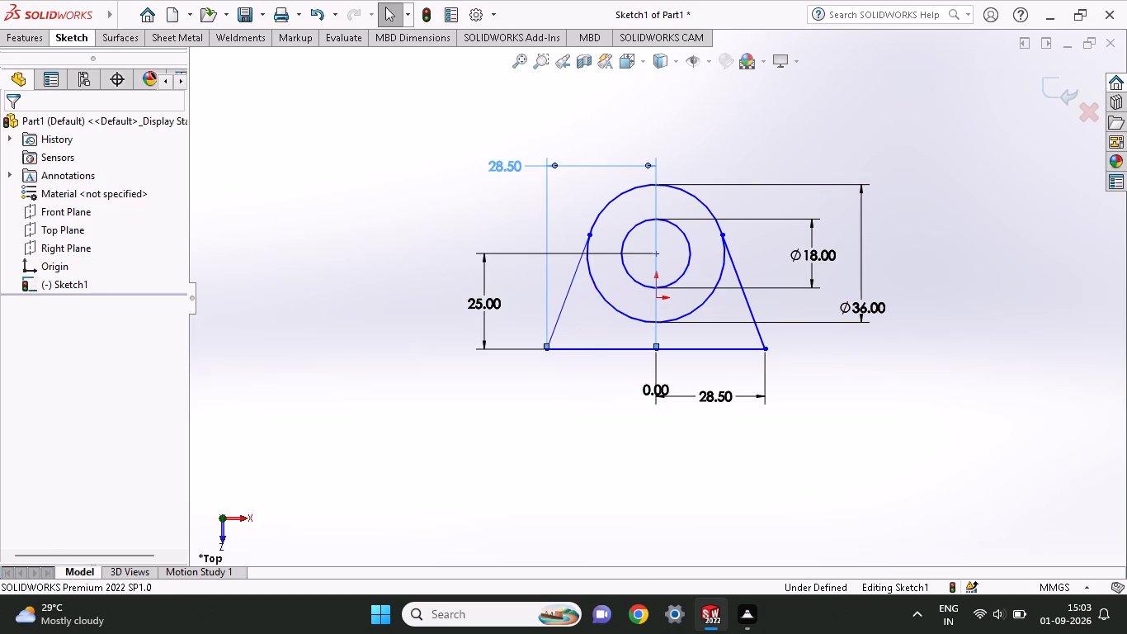
pyautogui.moveTo(715, 400); pyautogui.dragTo(730, 103)
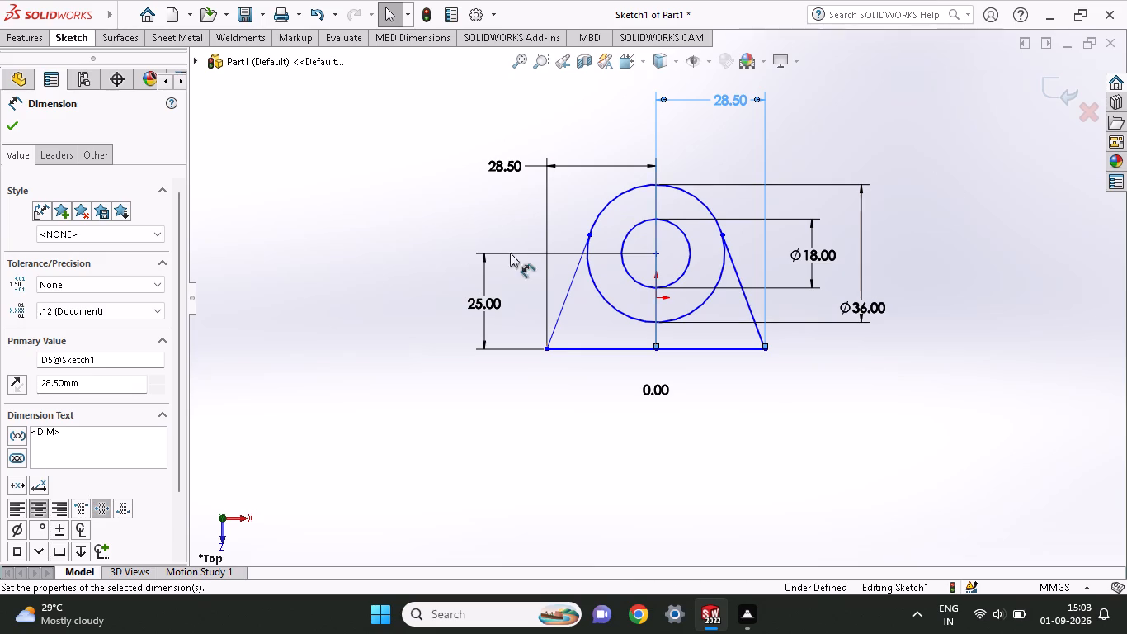
# Sketch a corner rectangle directly below the base line, spanning its full width and about 12 mm high.
pyautogui.click(74, 34)
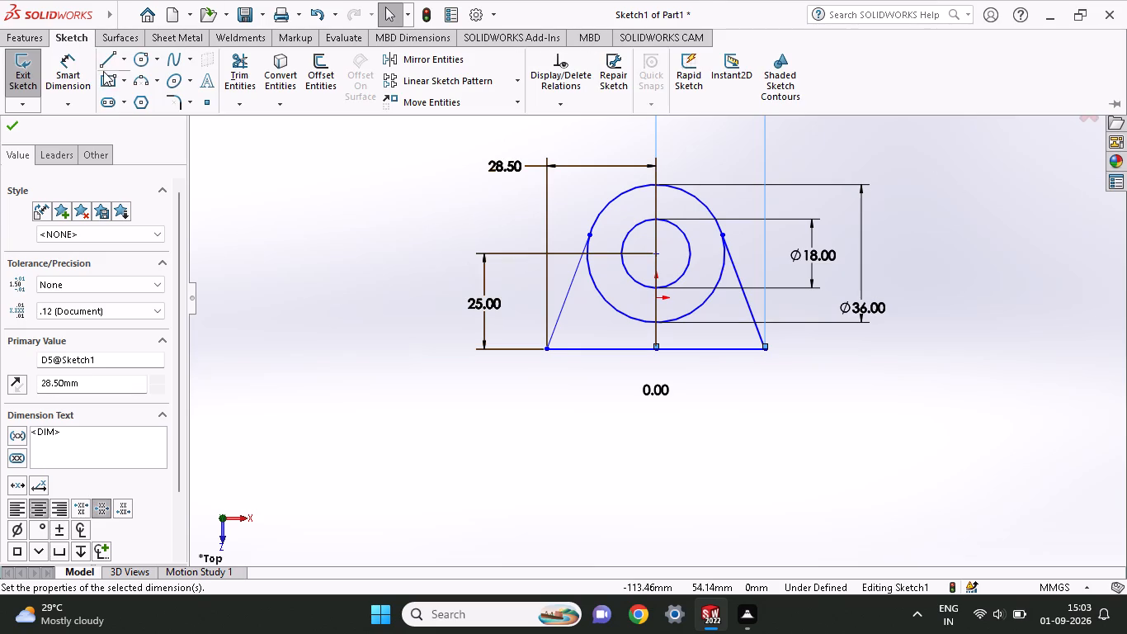
pyautogui.click(120, 59)
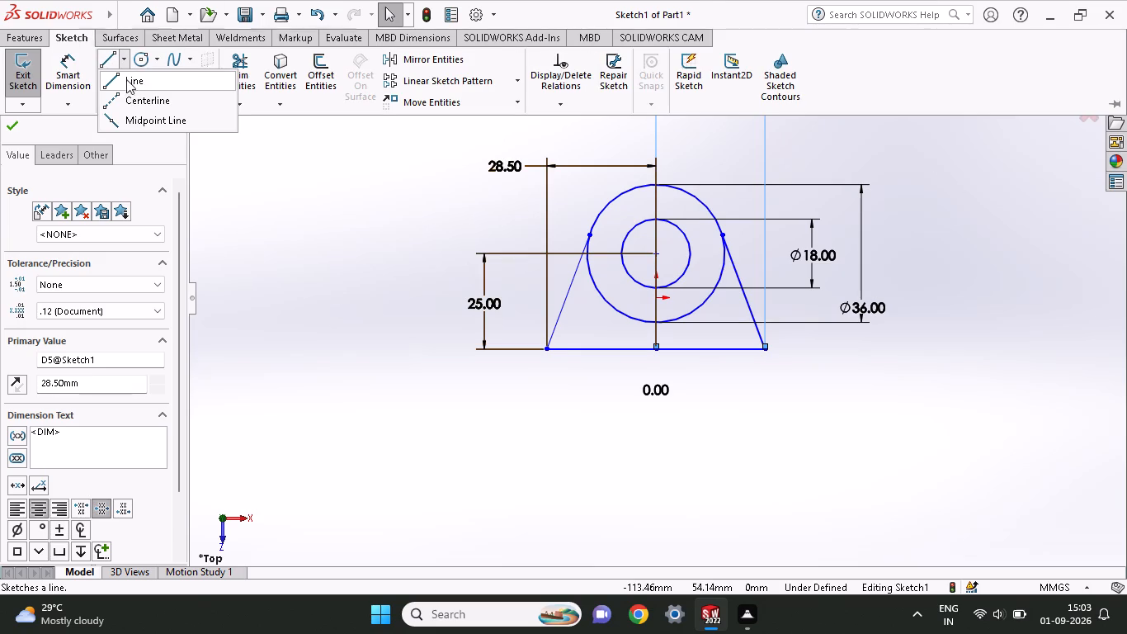
pyautogui.click(120, 63)
pyautogui.click(128, 79)
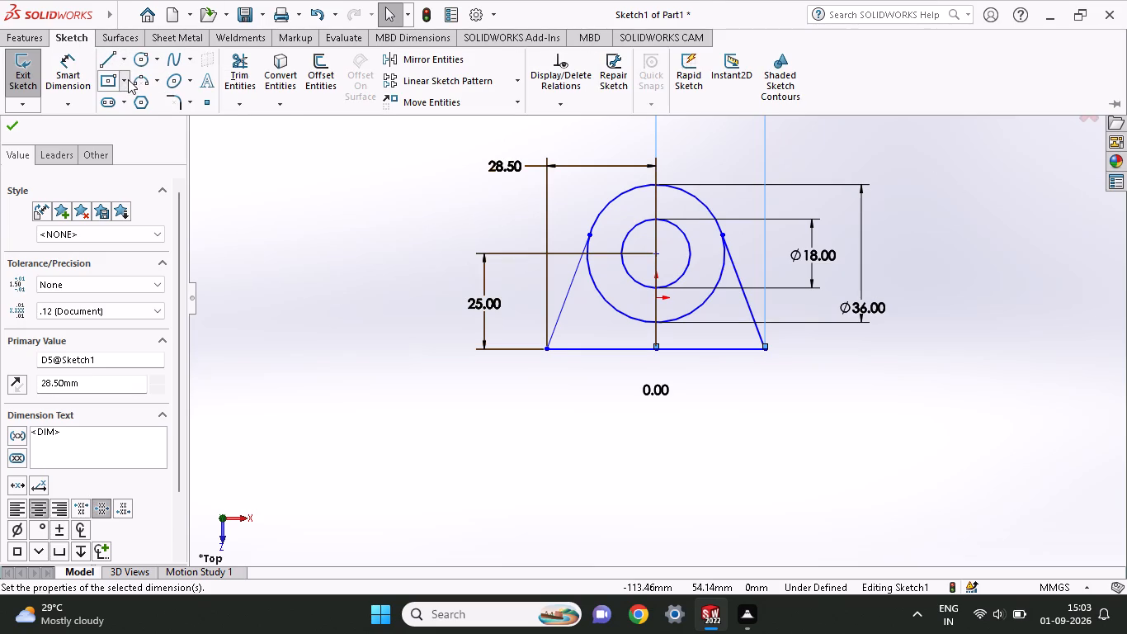
pyautogui.click(121, 103)
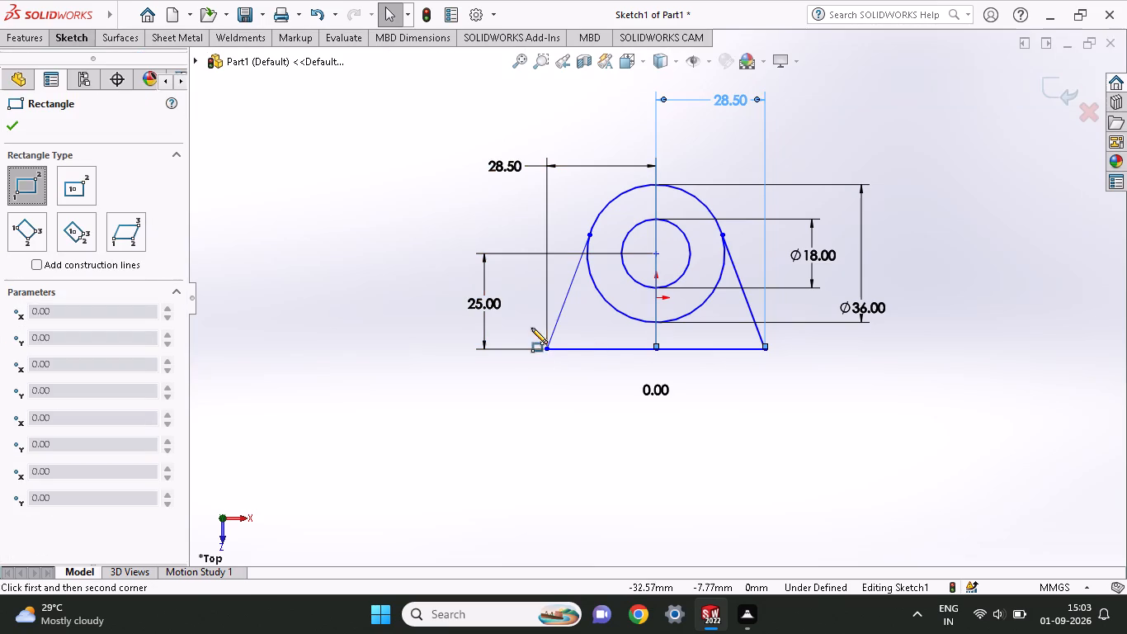
pyautogui.click(545, 351)
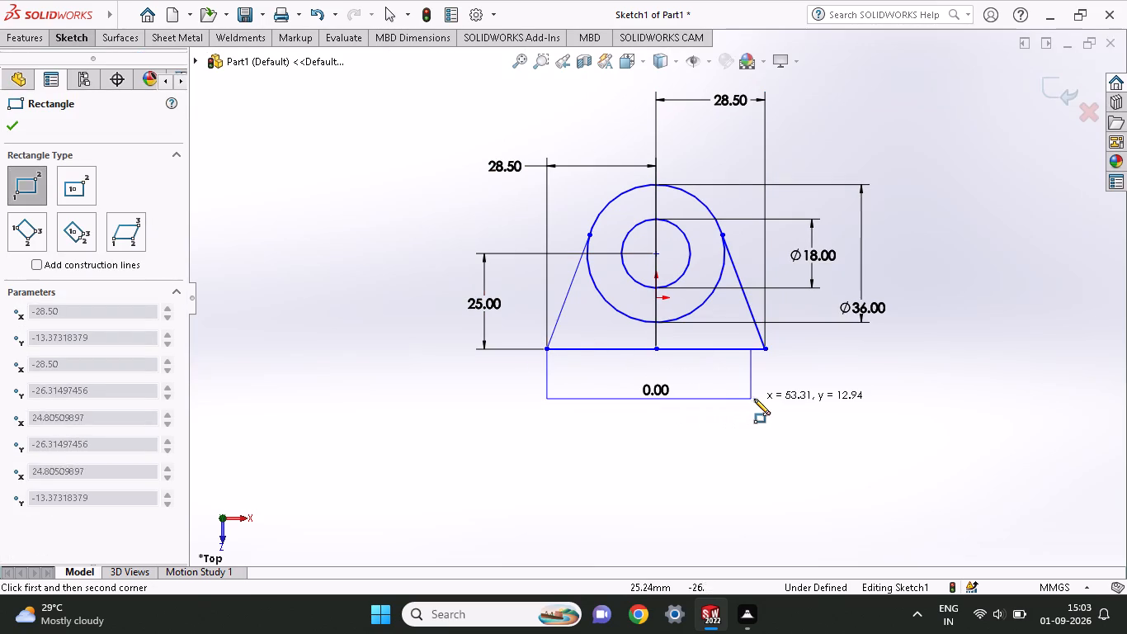
pyautogui.click(768, 396)
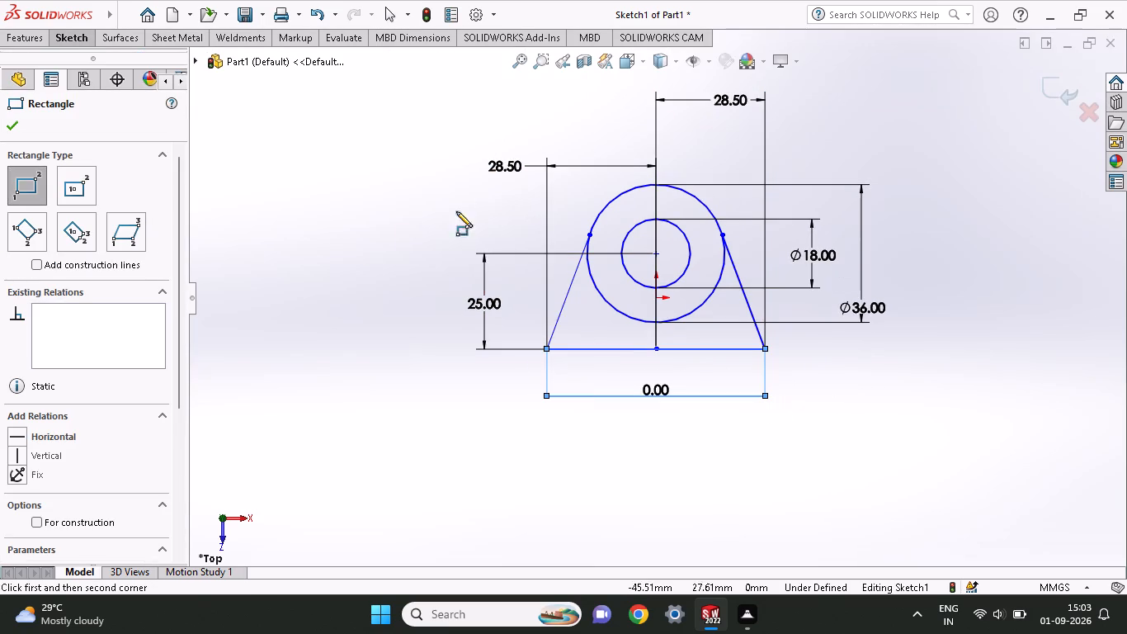
# Dimension the right side of the rectangle below the base line as 16 mm.
pyautogui.click(68, 37)
pyautogui.click(76, 88)
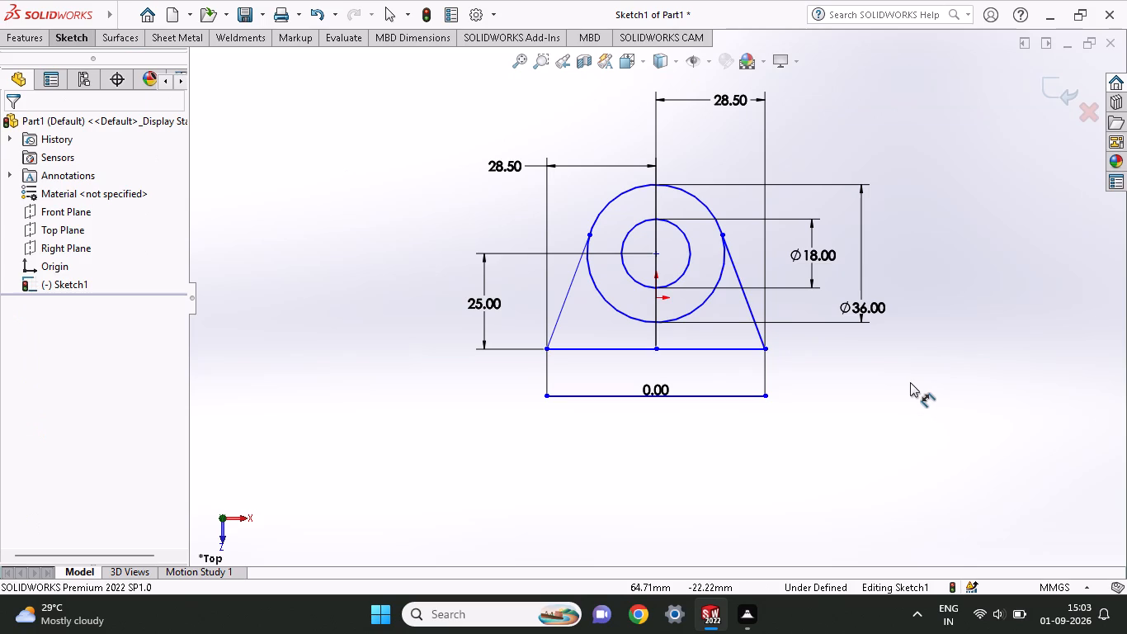
pyautogui.click(766, 362)
pyautogui.click(835, 404)
pyautogui.write('16')
pyautogui.press('Return')
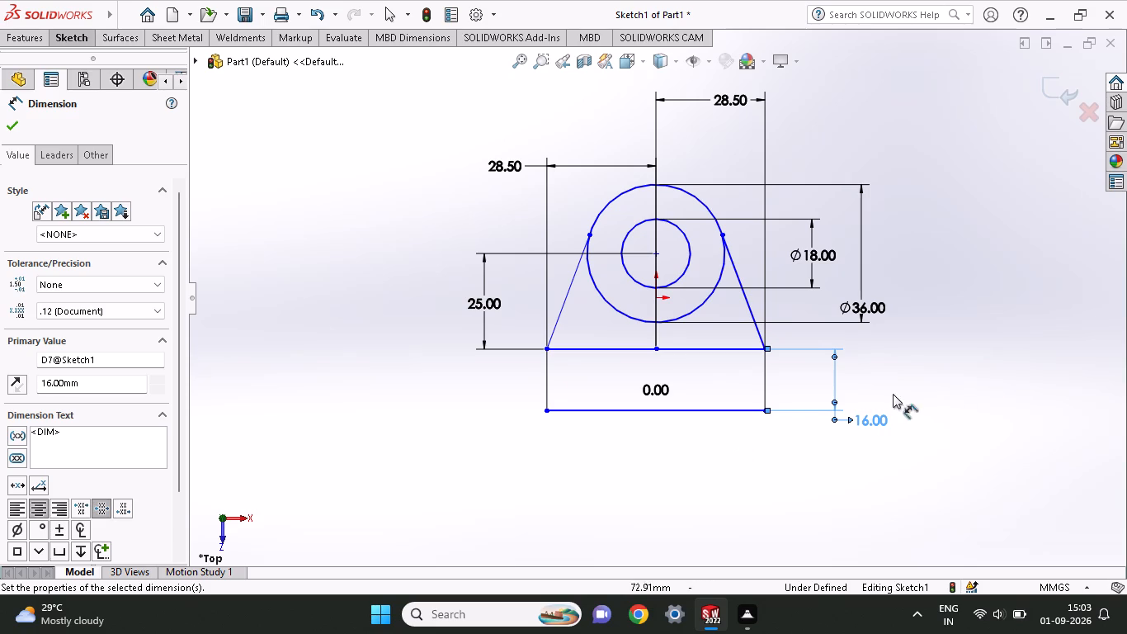
# Sketch a second corner rectangle about 37 mm wide and 35 mm high, hanging from the first rectangle's bottom edge.
pyautogui.click(75, 38)
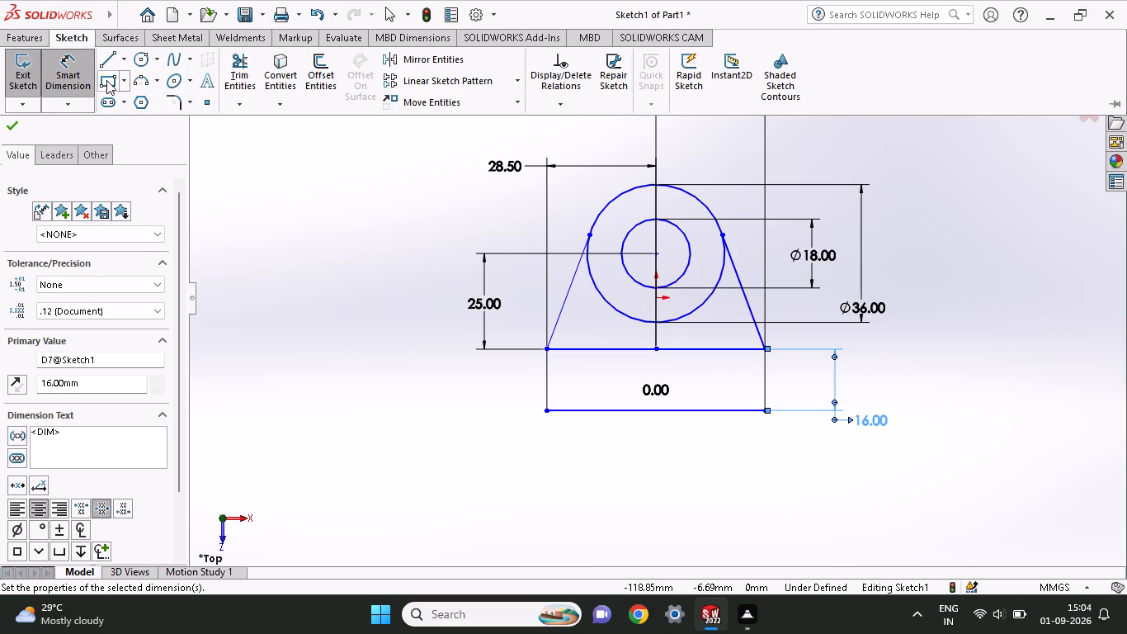
pyautogui.click(106, 80)
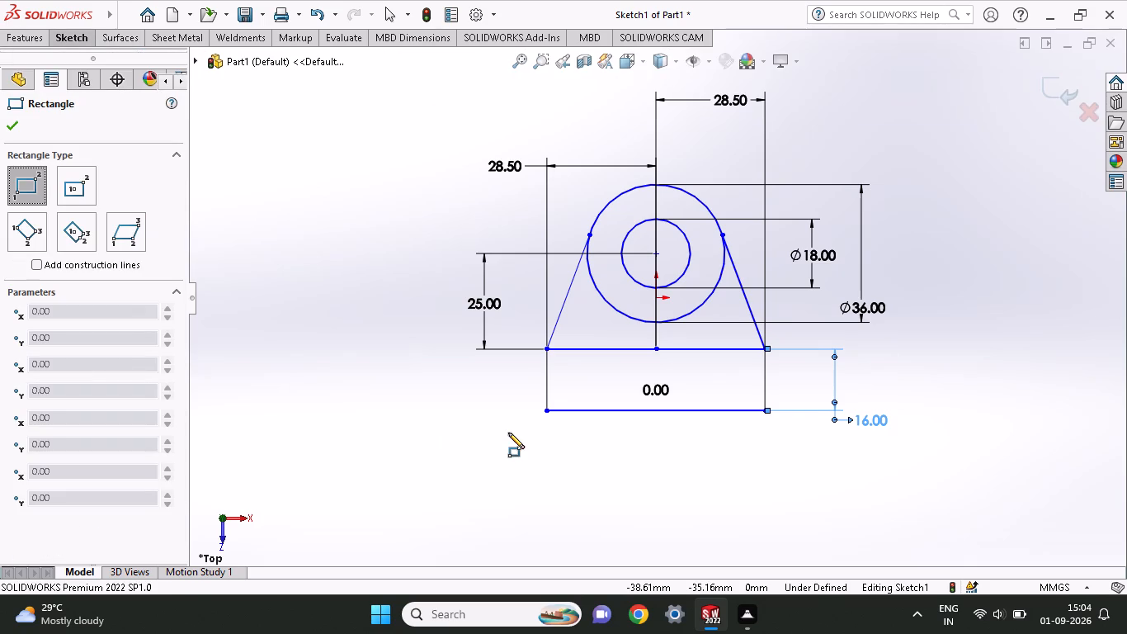
pyautogui.click(585, 412)
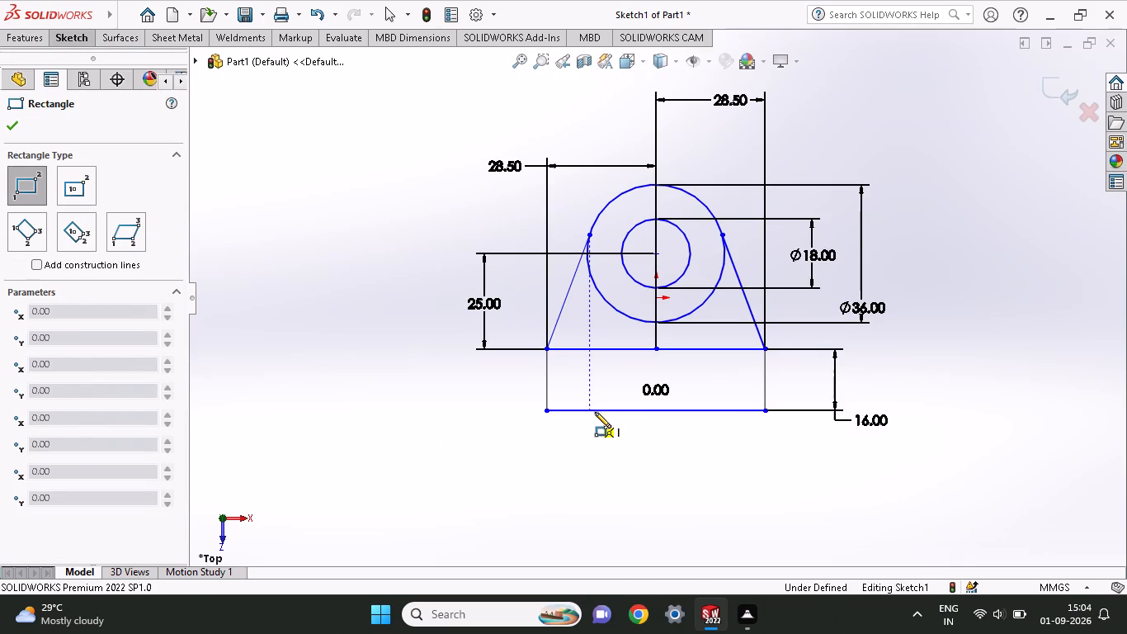
pyautogui.click(731, 546)
# Dimension the lower rectangle's upper-left corner from the midpoint of the first rectangle's bottom edge as 11+17.5 mm (28.50 mm).
pyautogui.click(63, 34)
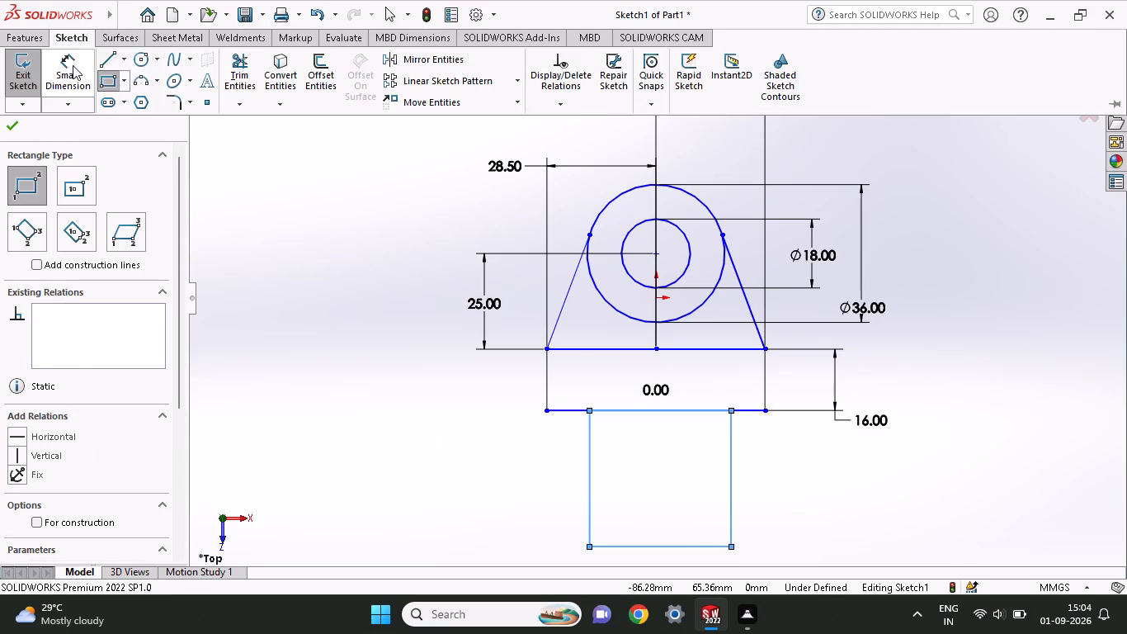
pyautogui.click(71, 69)
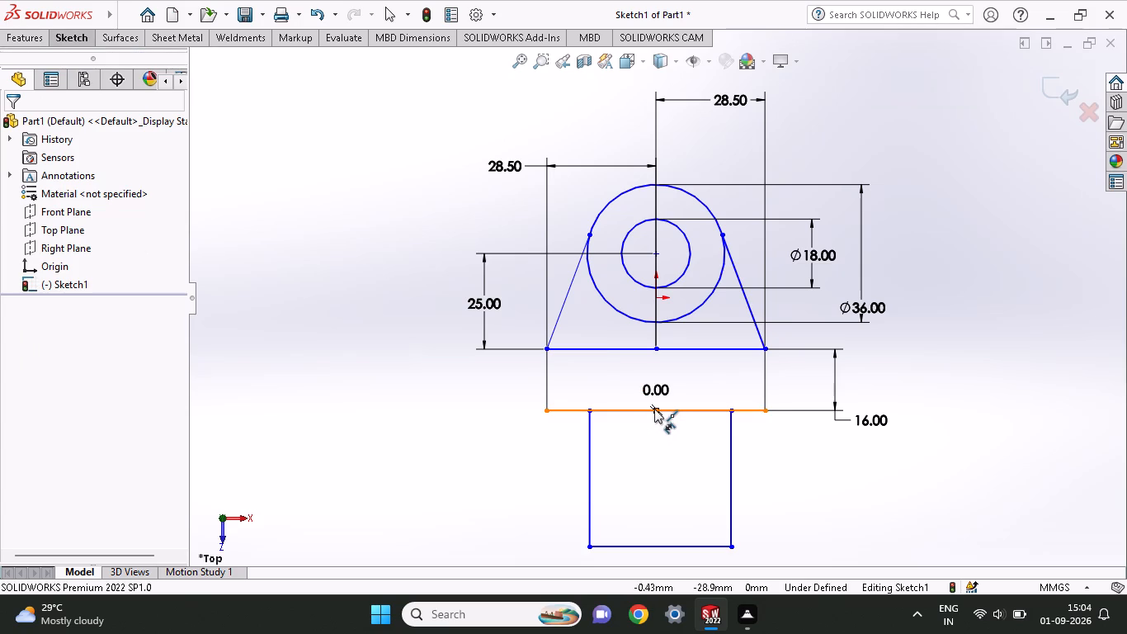
pyautogui.click(654, 409)
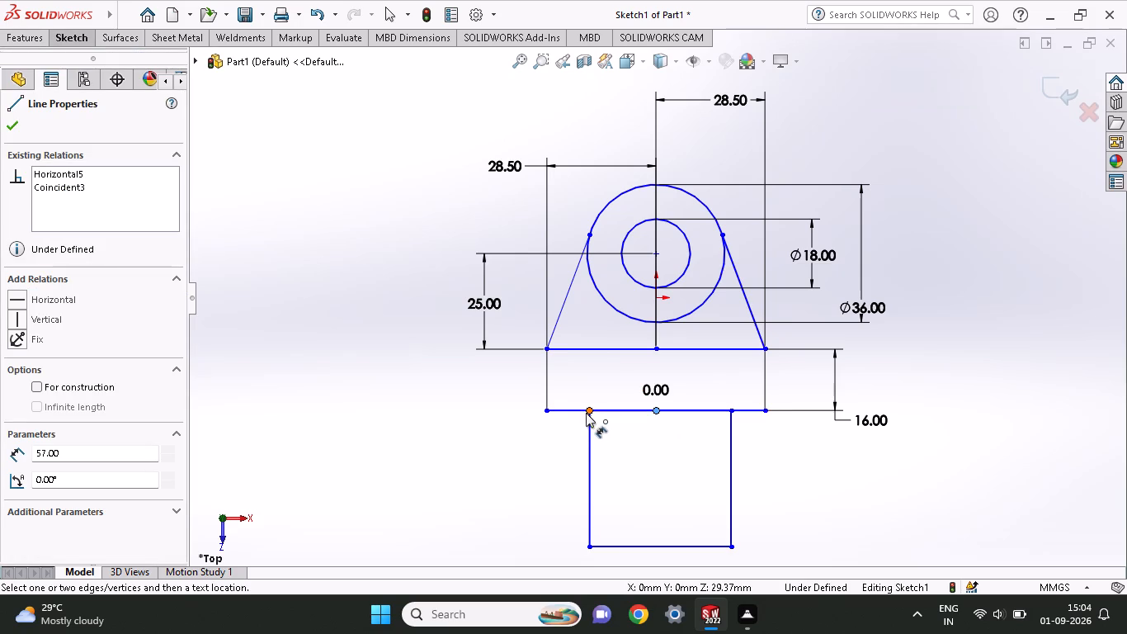
pyautogui.click(588, 413)
pyautogui.scroll(2, 611, 513)
pyautogui.scroll(-2, 610, 521)
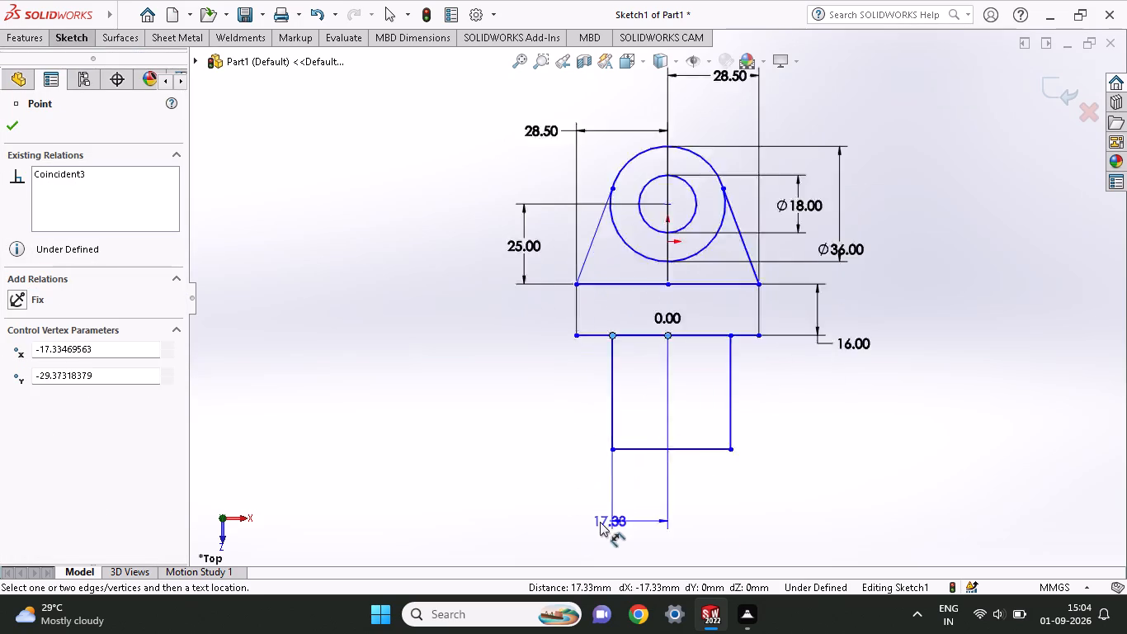
pyautogui.scroll(-2, 600, 522)
pyautogui.scroll(1, 656, 434)
pyautogui.scroll(-2, 677, 416)
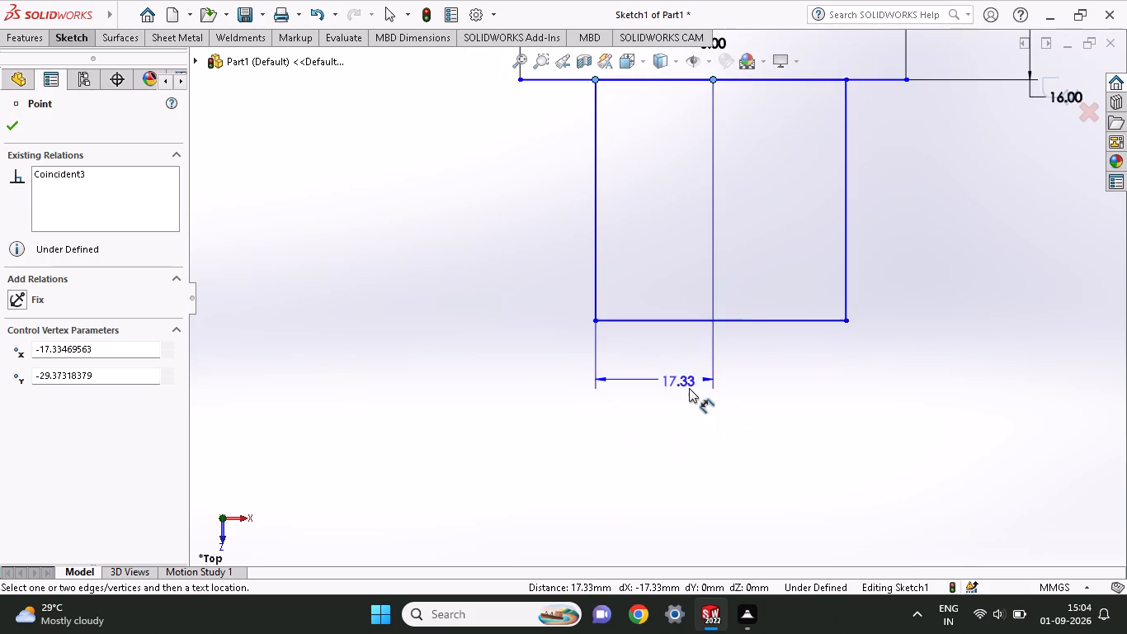
pyautogui.scroll(5, 689, 382)
pyautogui.click(653, 352)
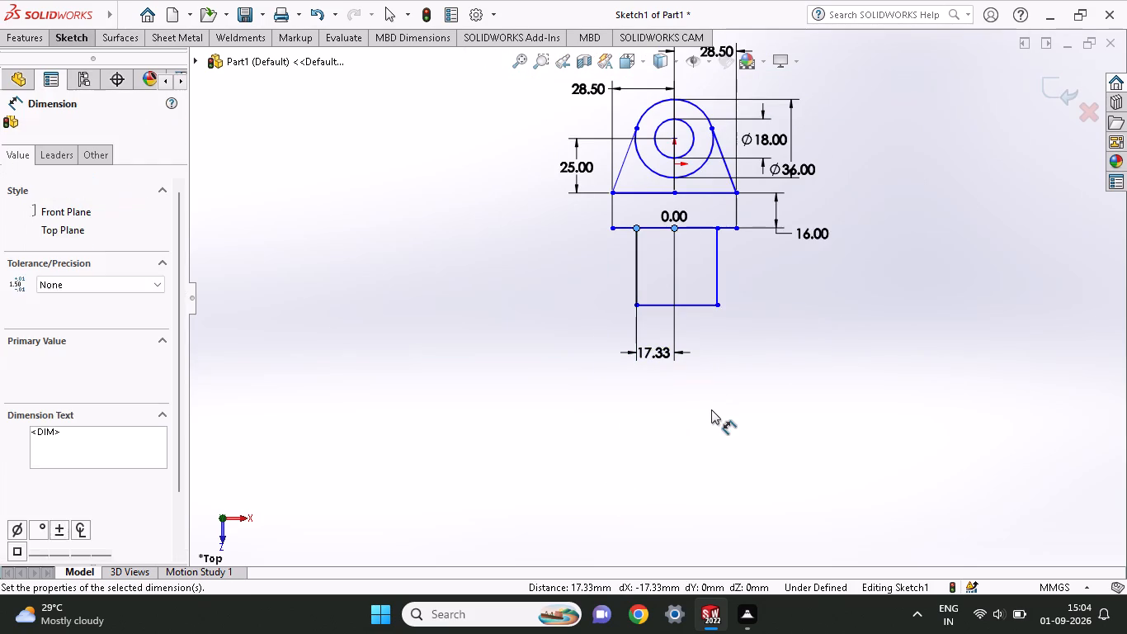
pyautogui.write('11')
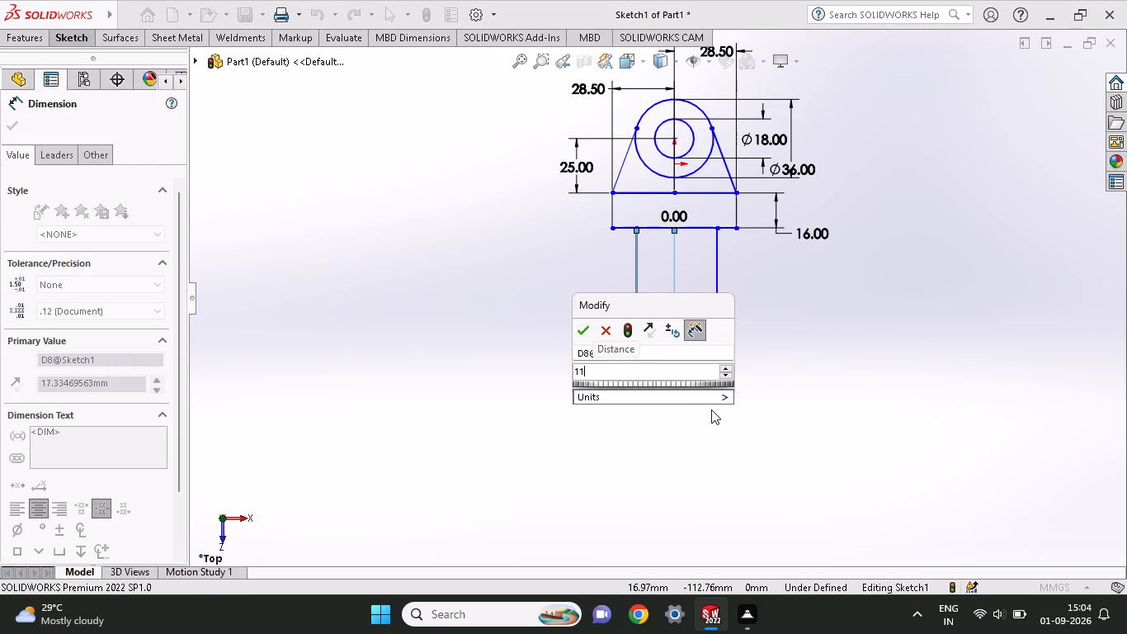
pyautogui.hotkey('shift', '+')
pyautogui.write('17')
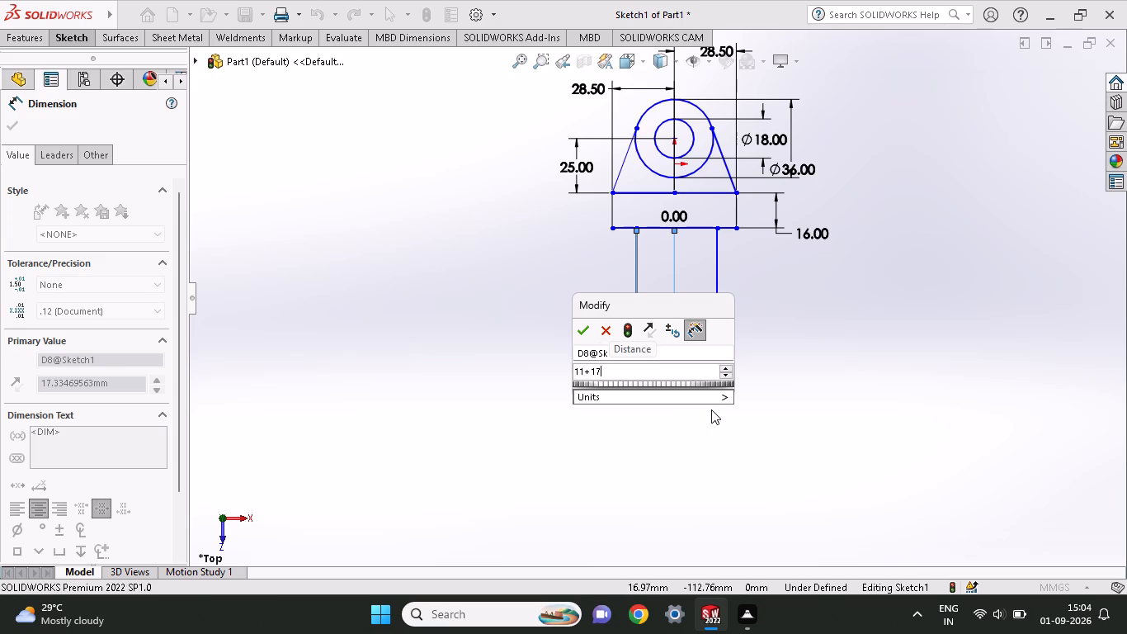
pyautogui.write('.5')
pyautogui.press('Return')
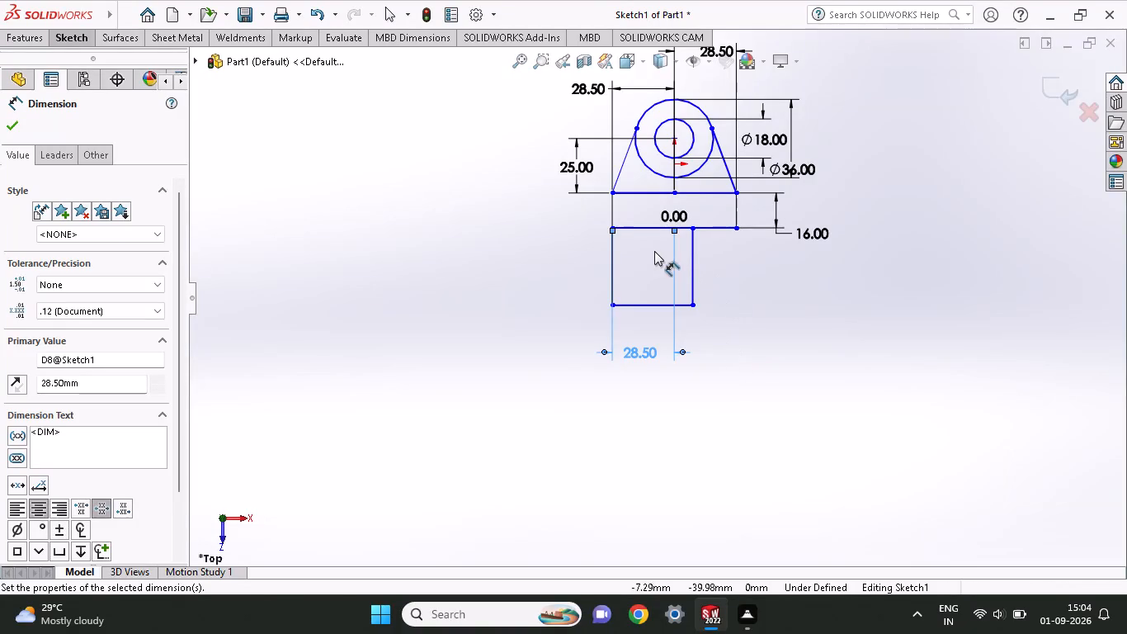
# Dimension the lower rectangle's bottom-right corner horizontally from the base line's midpoint as 28.50 mm.
pyautogui.click(696, 307)
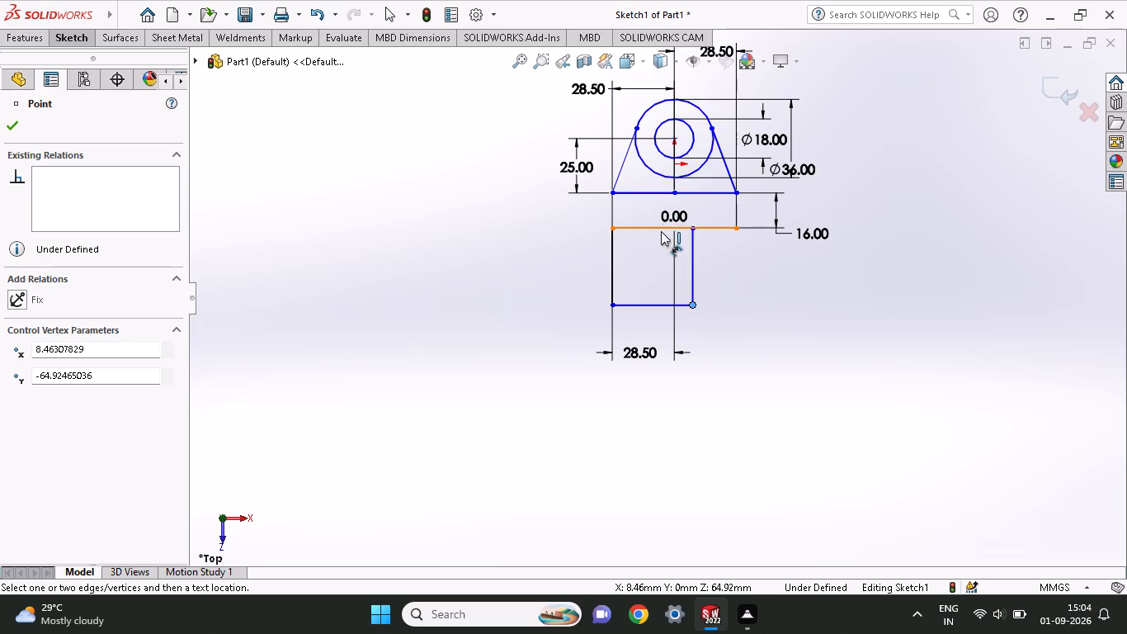
pyautogui.click(673, 194)
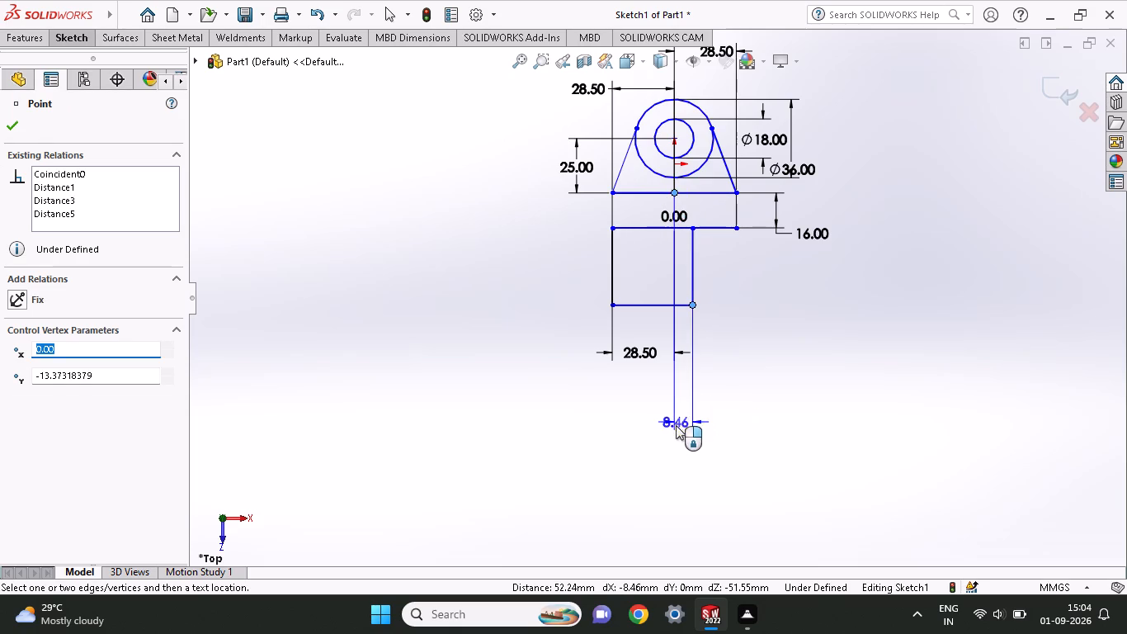
pyautogui.click(676, 425)
pyautogui.write('28.50')
pyautogui.press('Return')
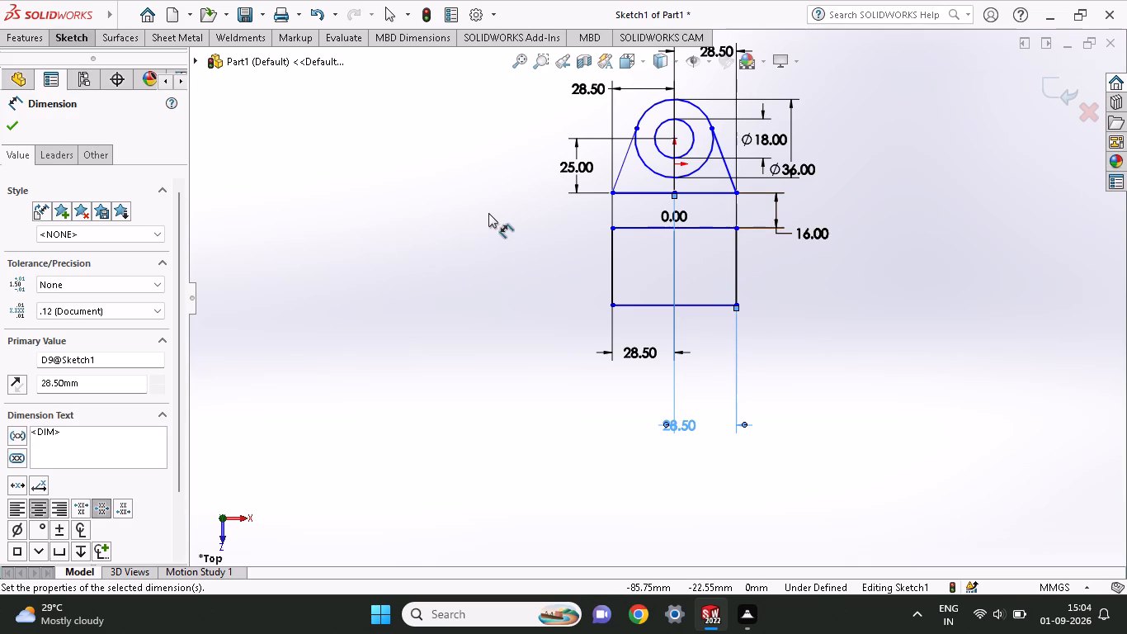
# Sketch a circle of about 8 mm radius inside the lower rectangle, centred on the profile's vertical centre axis.
pyautogui.click(85, 44)
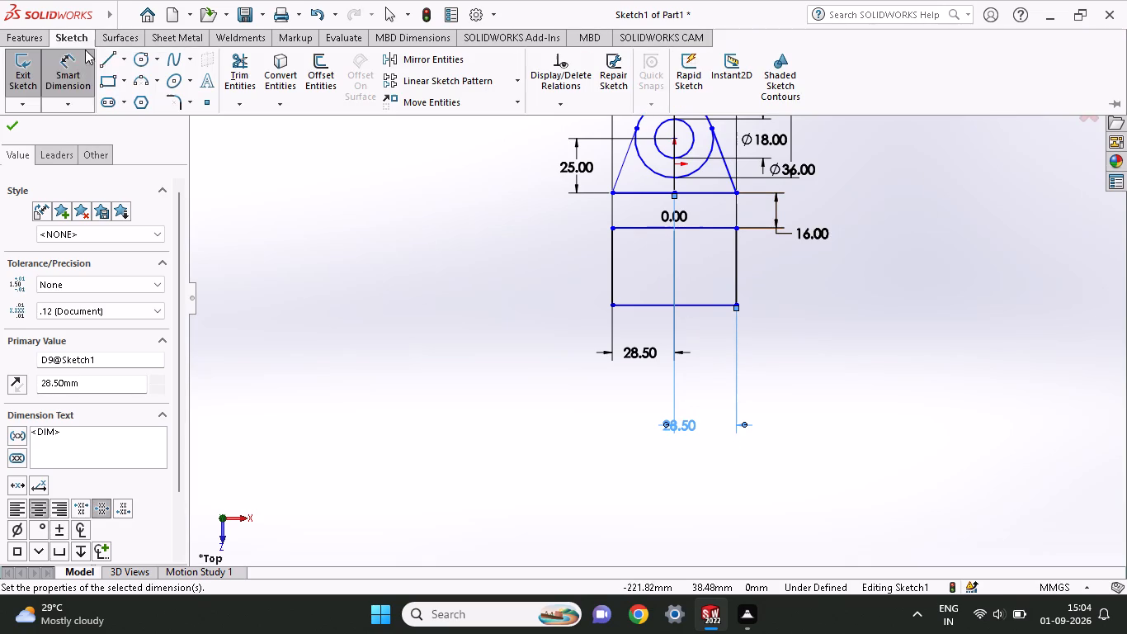
pyautogui.click(144, 61)
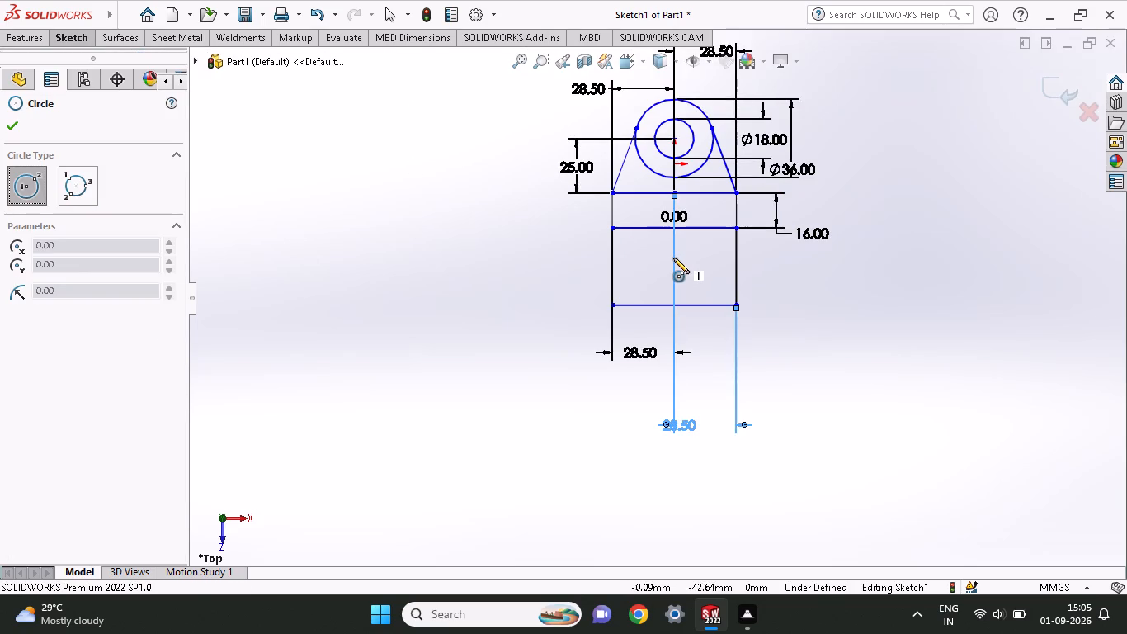
pyautogui.click(673, 258)
pyautogui.click(684, 272)
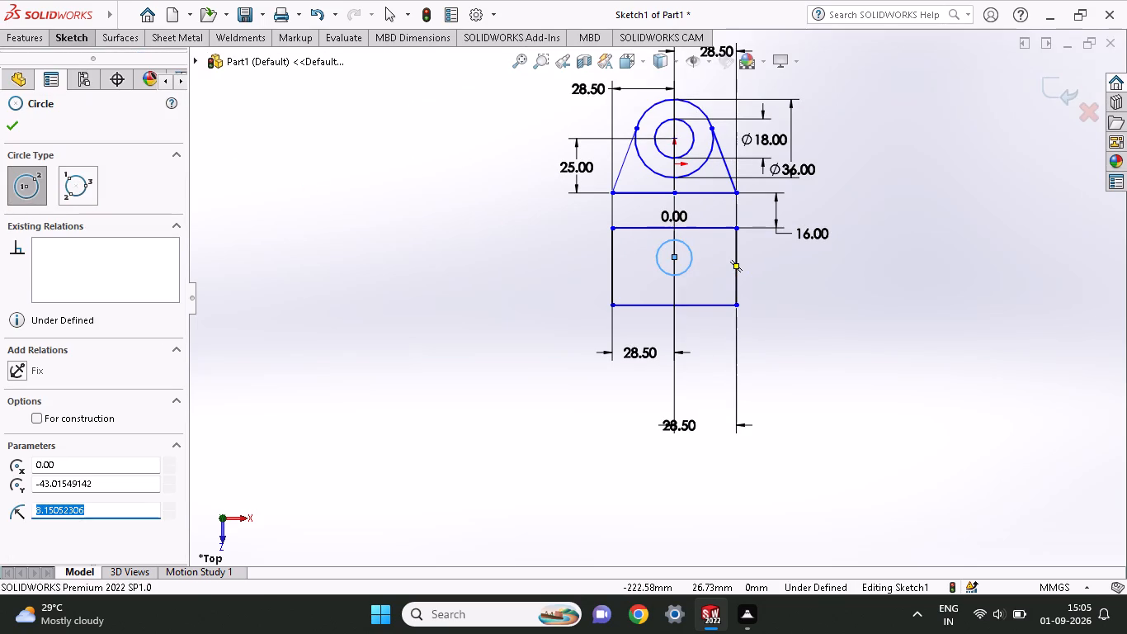
# Dimension the right side of the lower rectangle as 28+16 mm (44 mm).
pyautogui.click(63, 40)
pyautogui.click(65, 83)
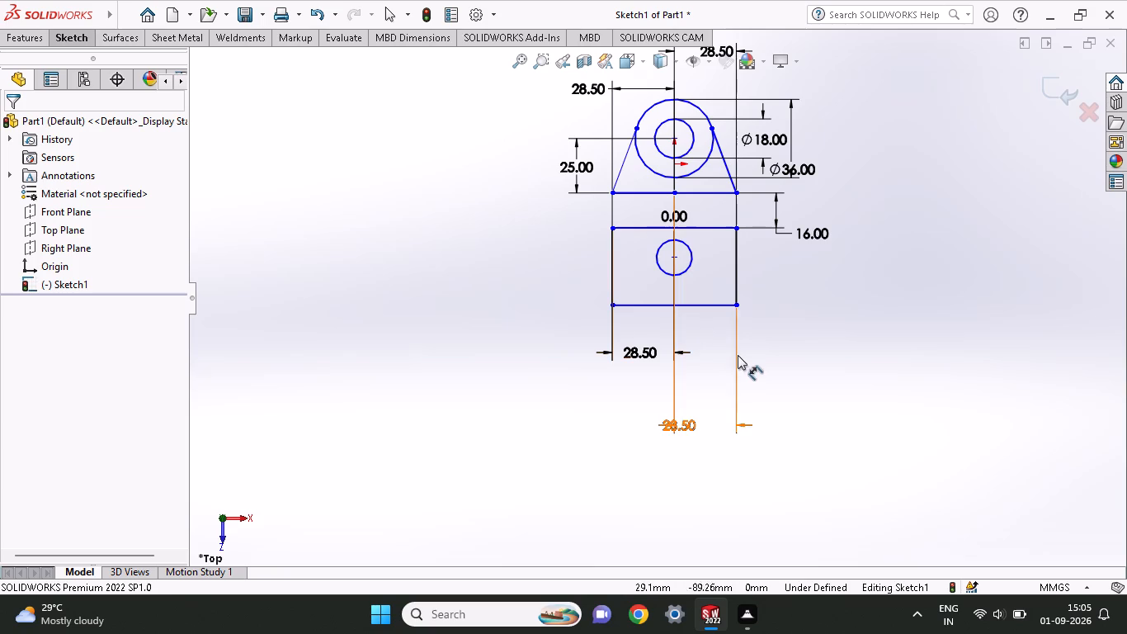
pyautogui.scroll(-2, 740, 324)
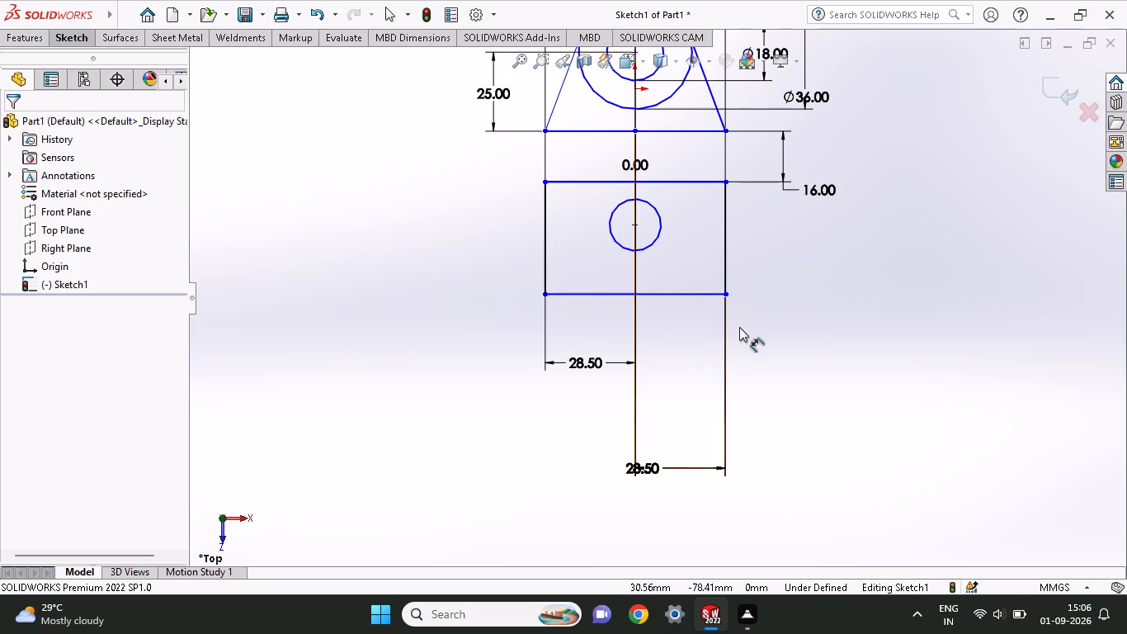
pyautogui.click(728, 256)
pyautogui.click(786, 263)
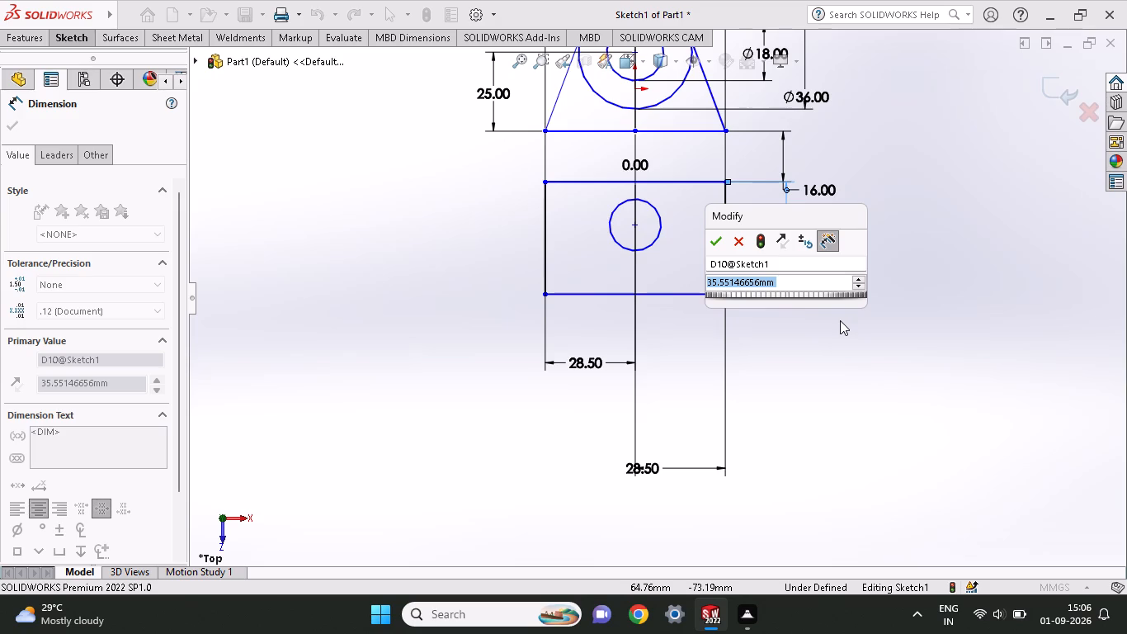
pyautogui.write('28')
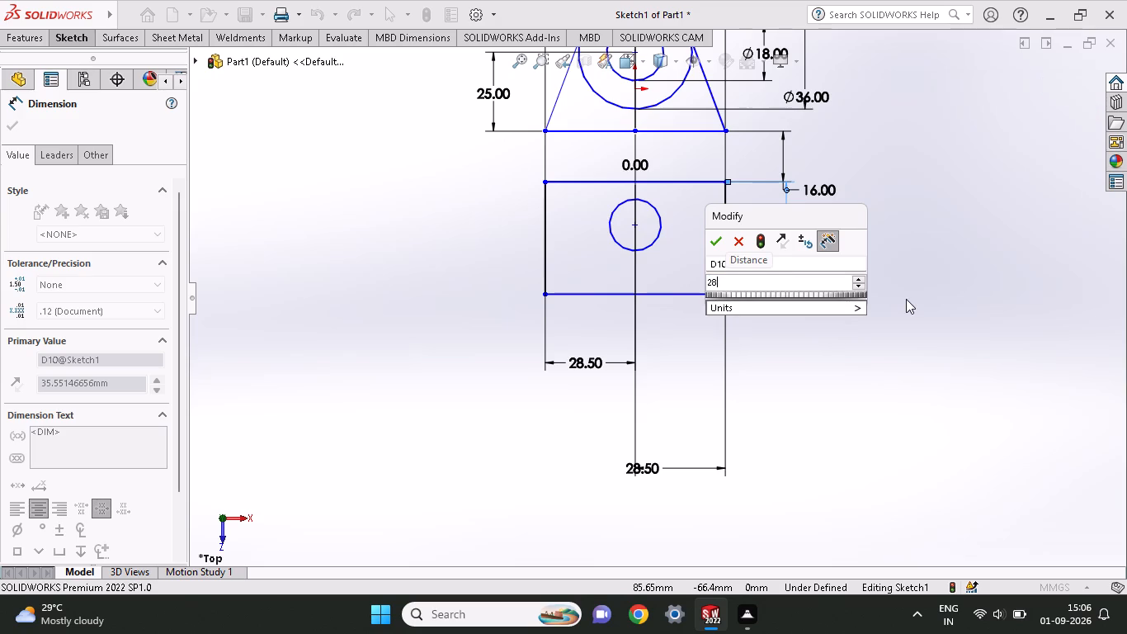
pyautogui.hotkey('shift', '+')
pyautogui.write('16')
pyautogui.press('Return')
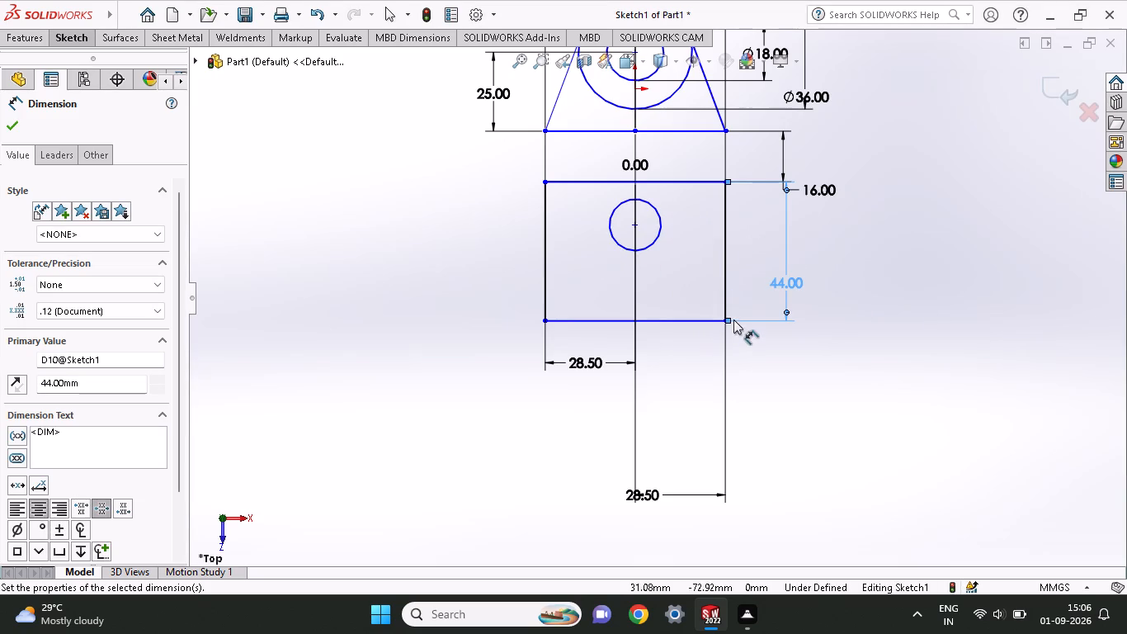
# Dimension the new circle's centre vertically from the lower rectangle's bottom-right corner as 28 mm.
pyautogui.click(723, 321)
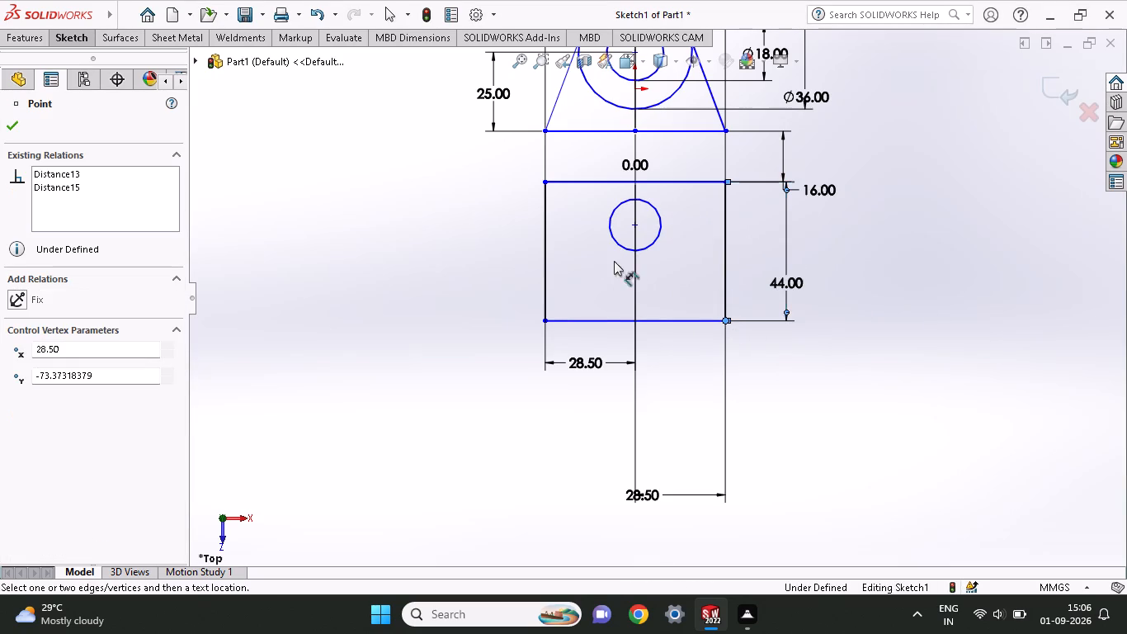
pyautogui.click(638, 228)
pyautogui.click(747, 277)
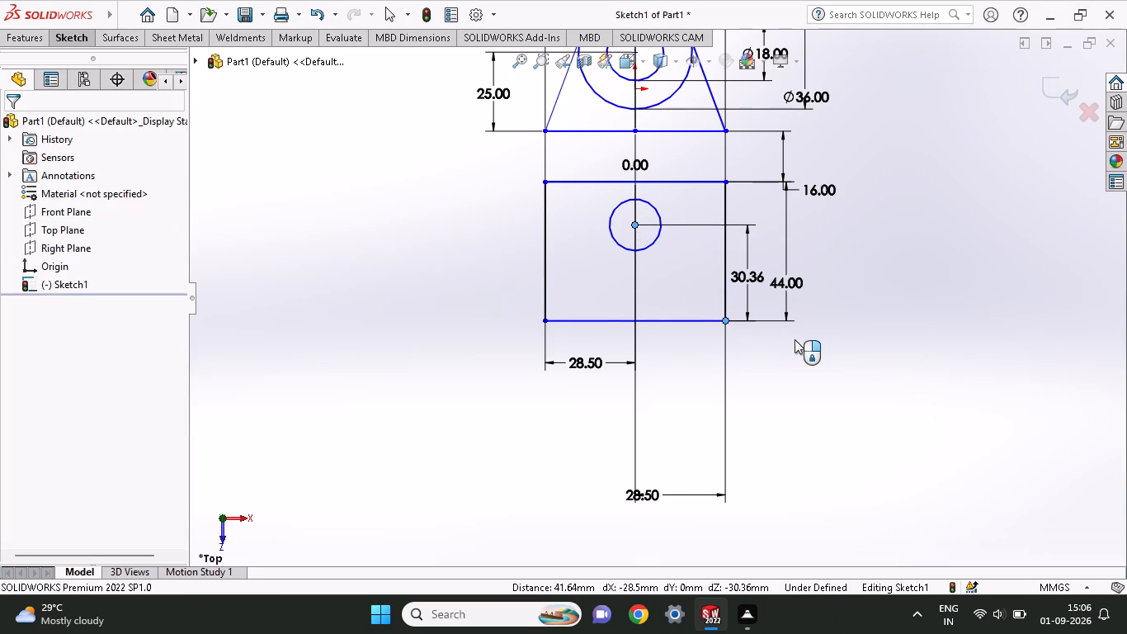
pyautogui.write('28')
pyautogui.press('Return')
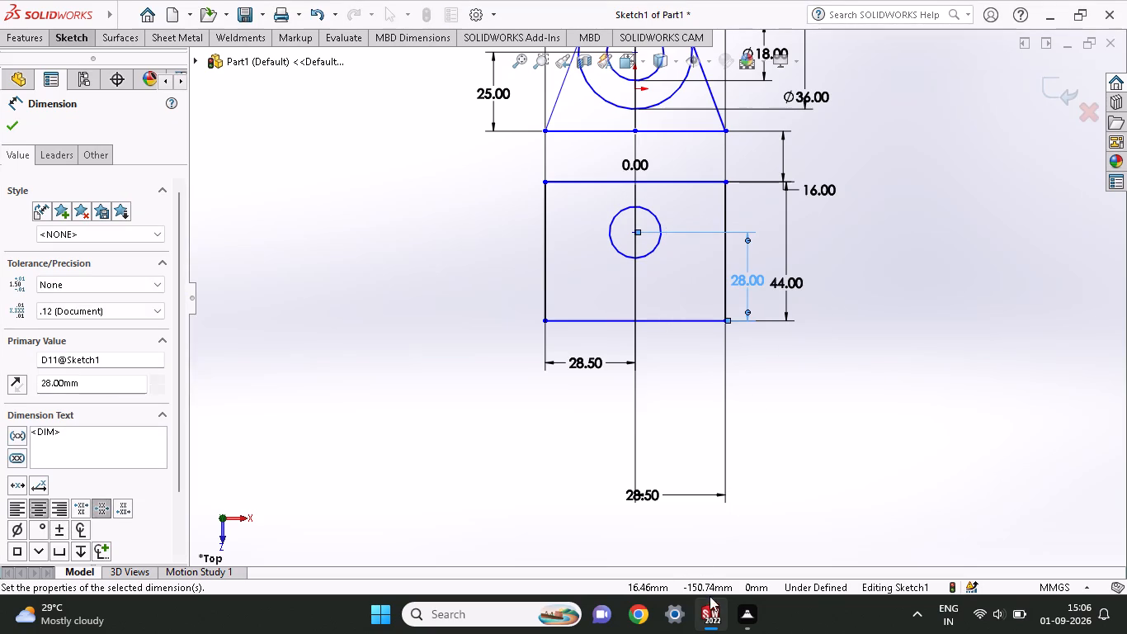
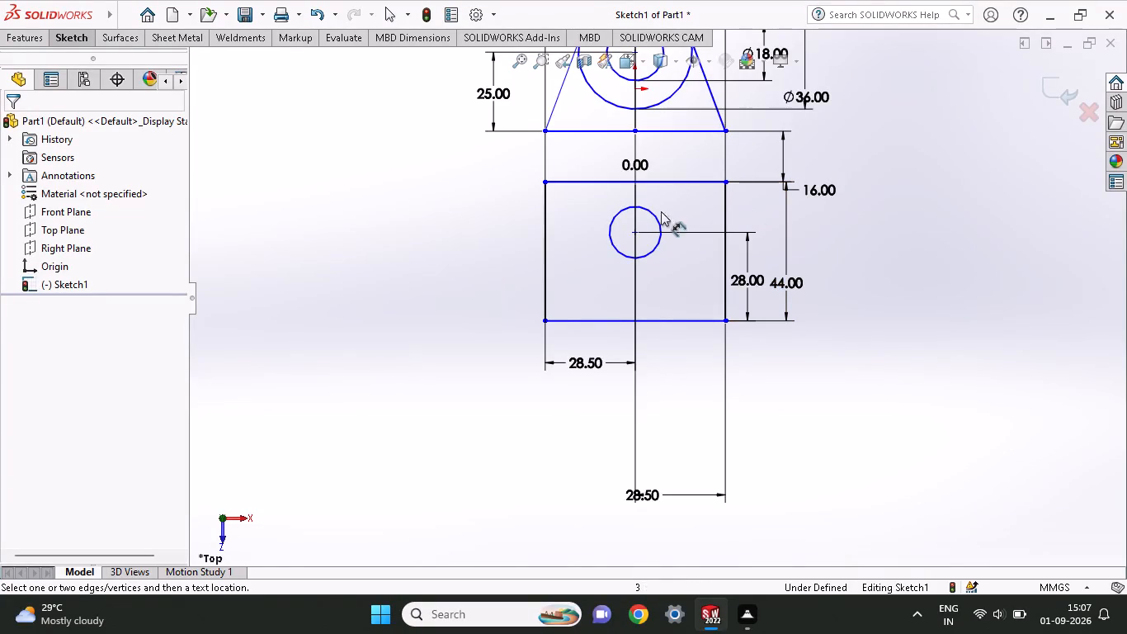
# Sketch a vertical line about 28 mm long from the small circle's leftmost point down to the lower rectangle's bottom edge.
pyautogui.click(64, 39)
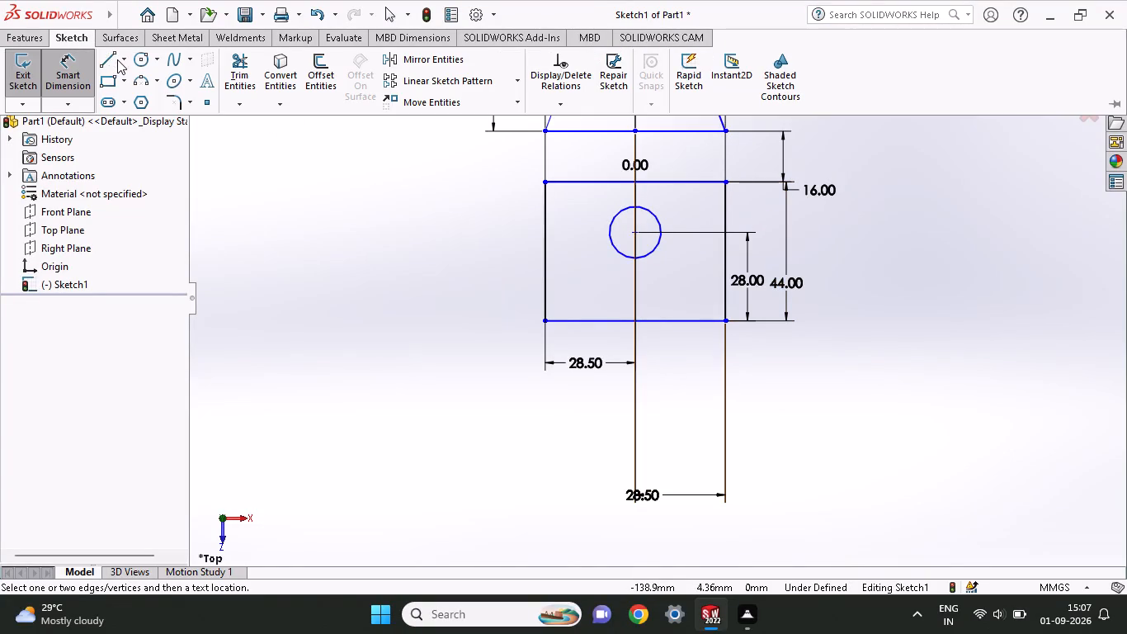
pyautogui.click(111, 64)
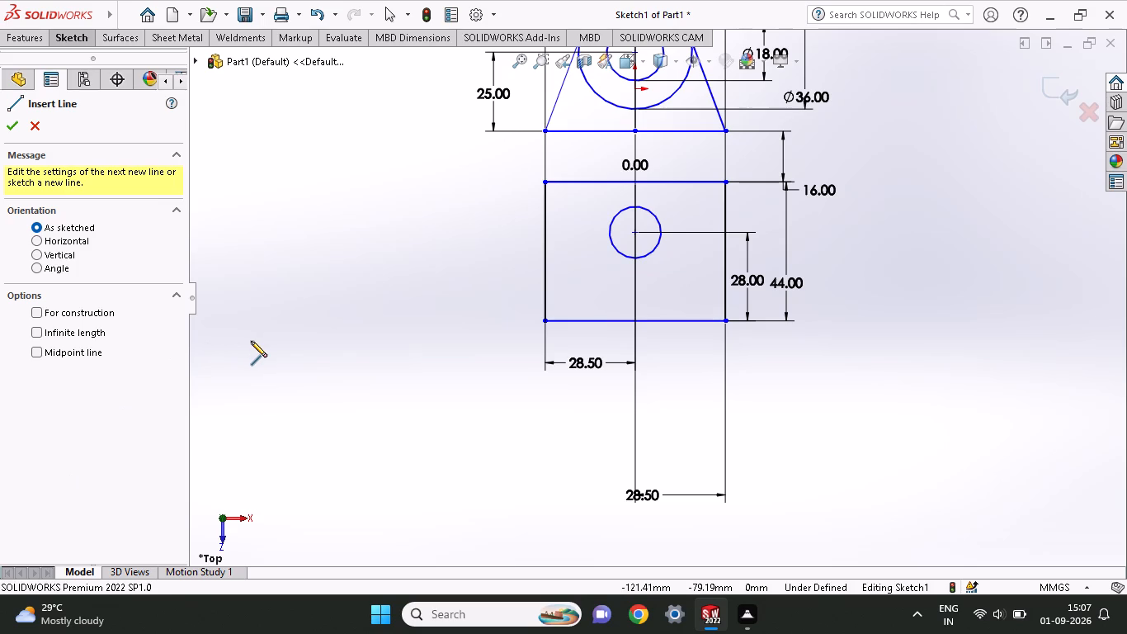
pyautogui.click(607, 234)
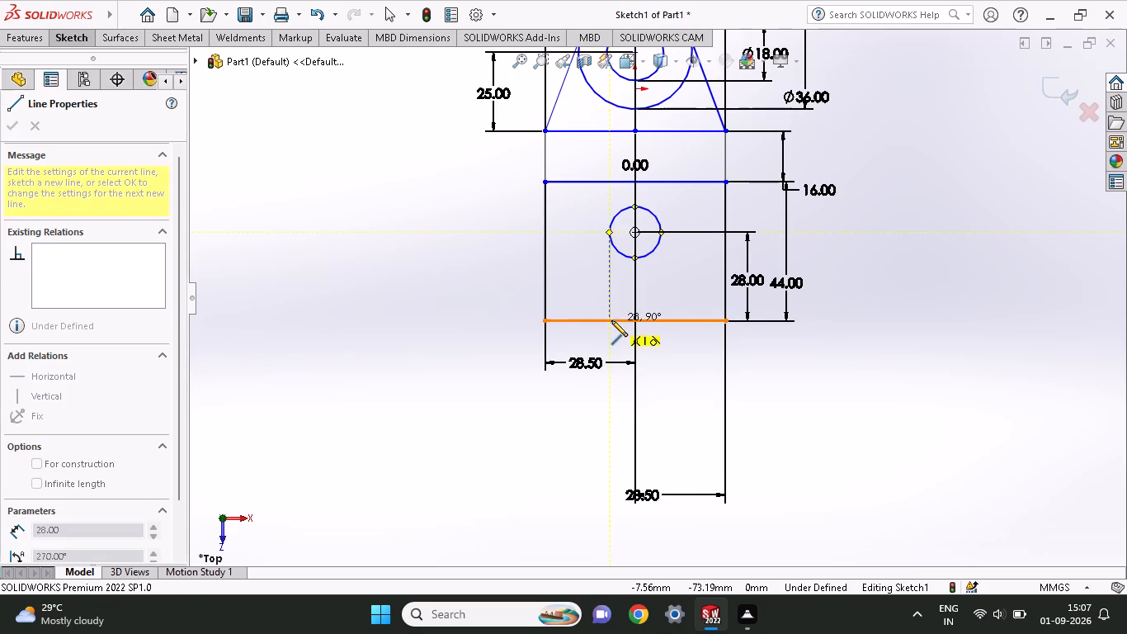
pyautogui.click(609, 319)
pyautogui.rightClick(565, 296)
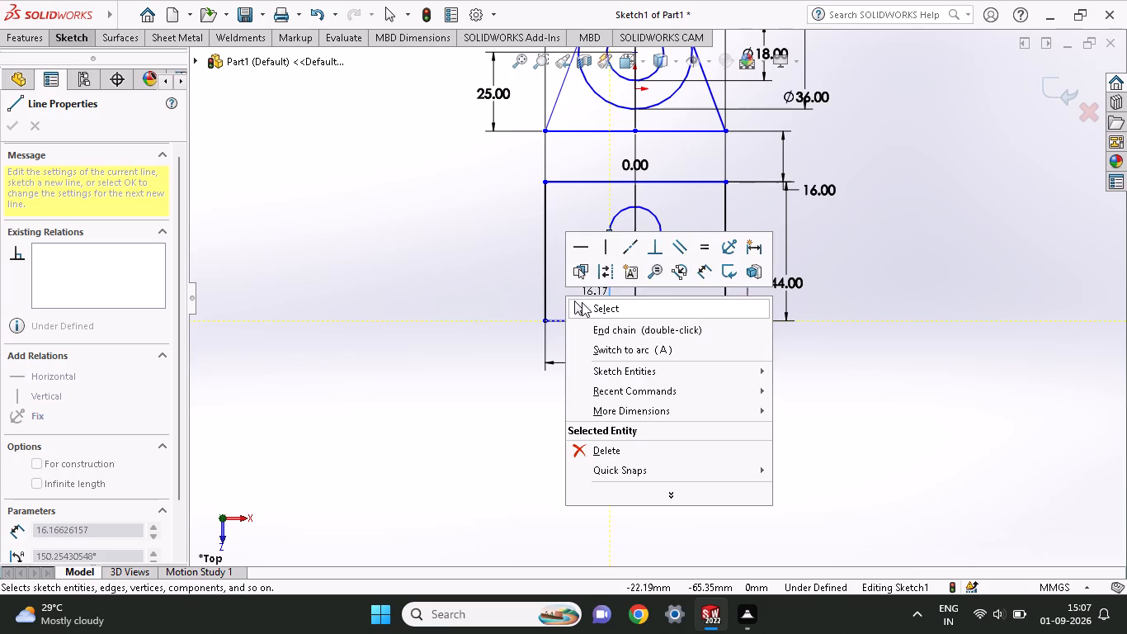
pyautogui.click(582, 302)
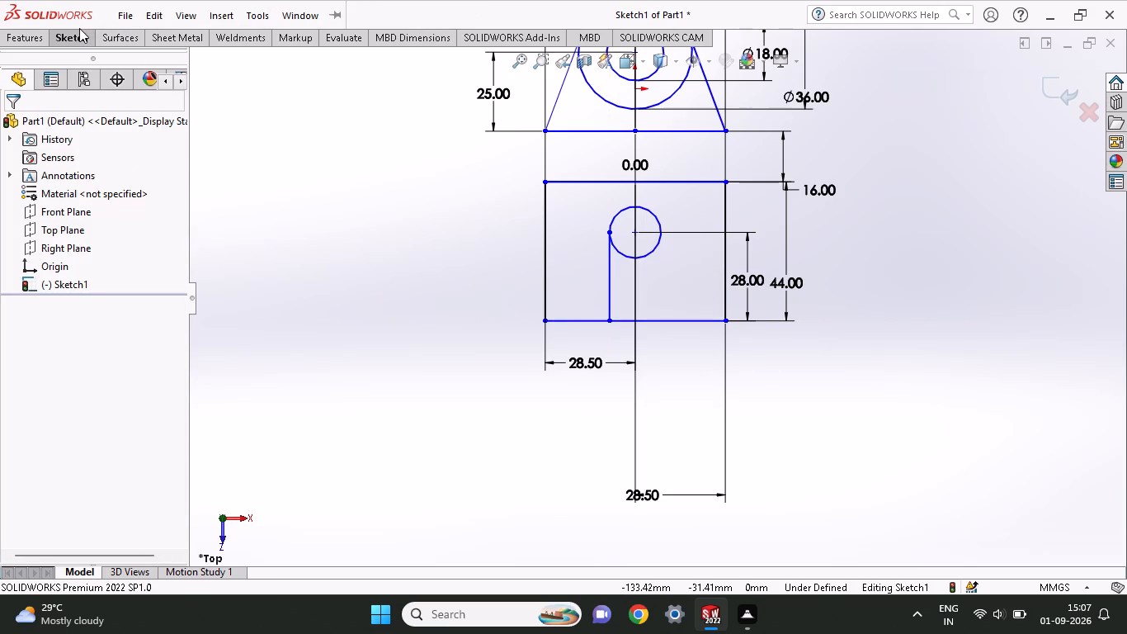
# Sketch a matching vertical line from the small circle's rightmost point down to the lower rectangle's bottom edge.
pyautogui.click(79, 28)
pyautogui.click(73, 39)
pyautogui.click(114, 68)
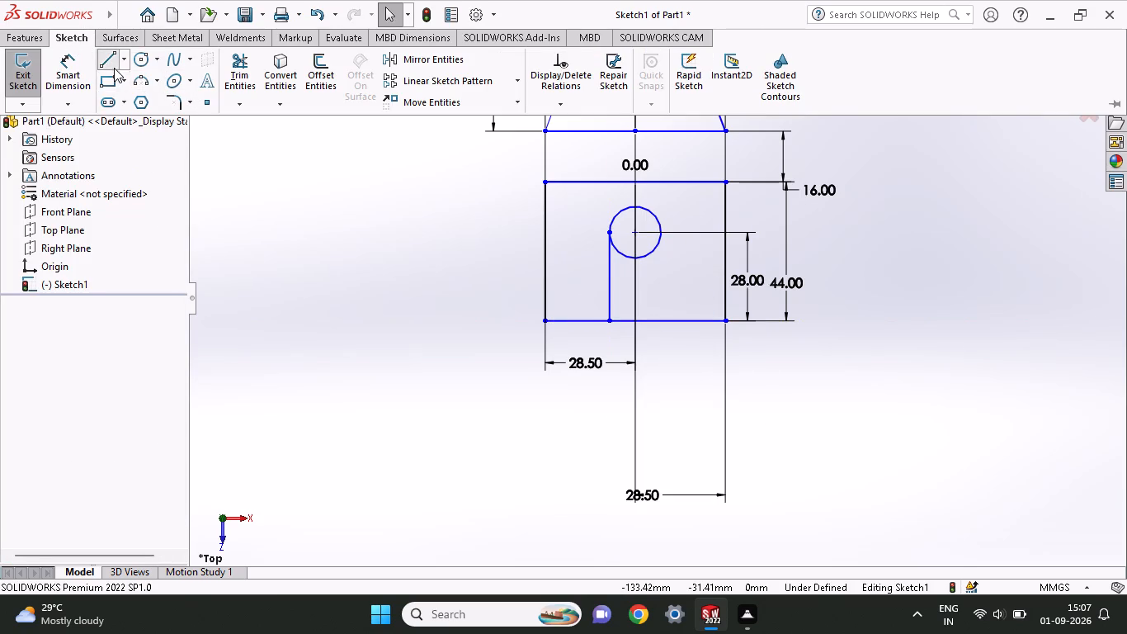
pyautogui.click(658, 233)
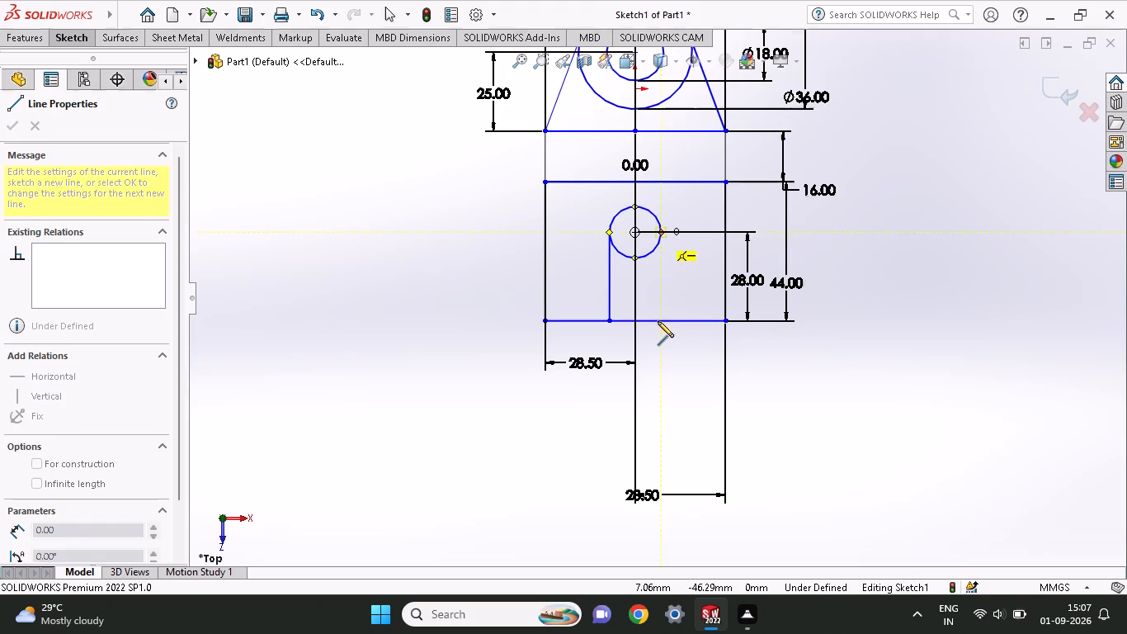
pyautogui.click(658, 322)
pyautogui.rightClick(662, 360)
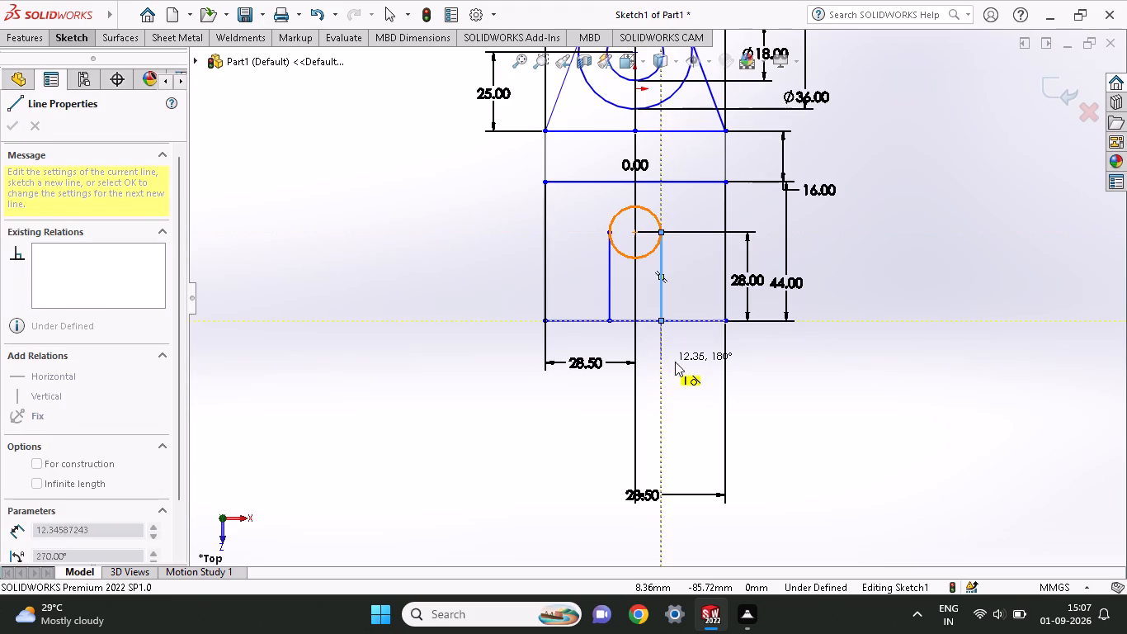
pyautogui.click(684, 371)
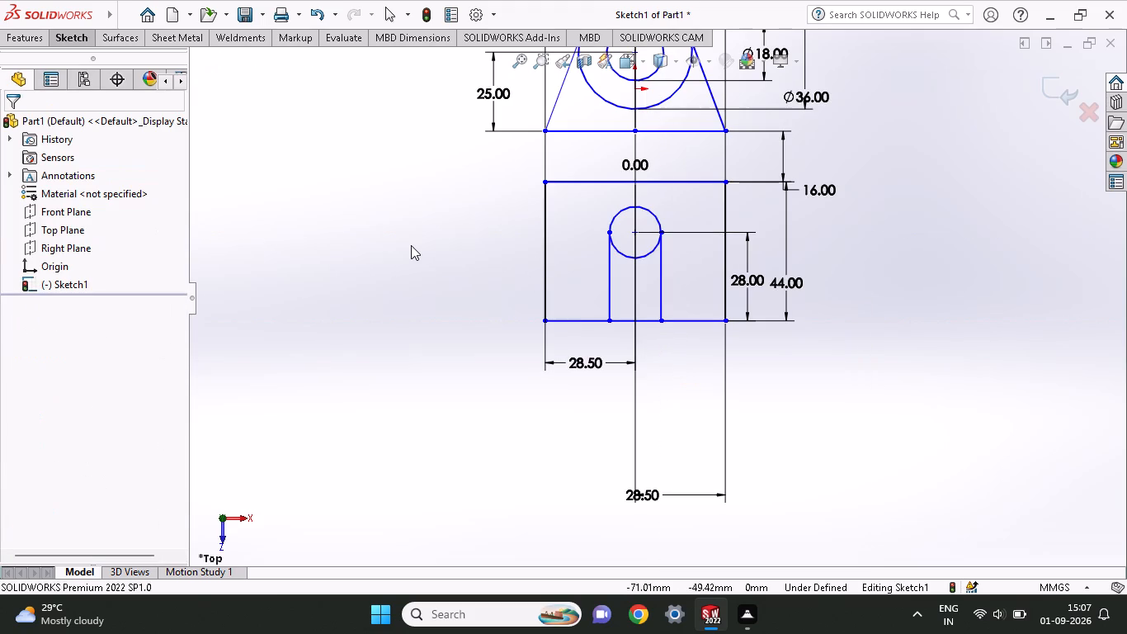
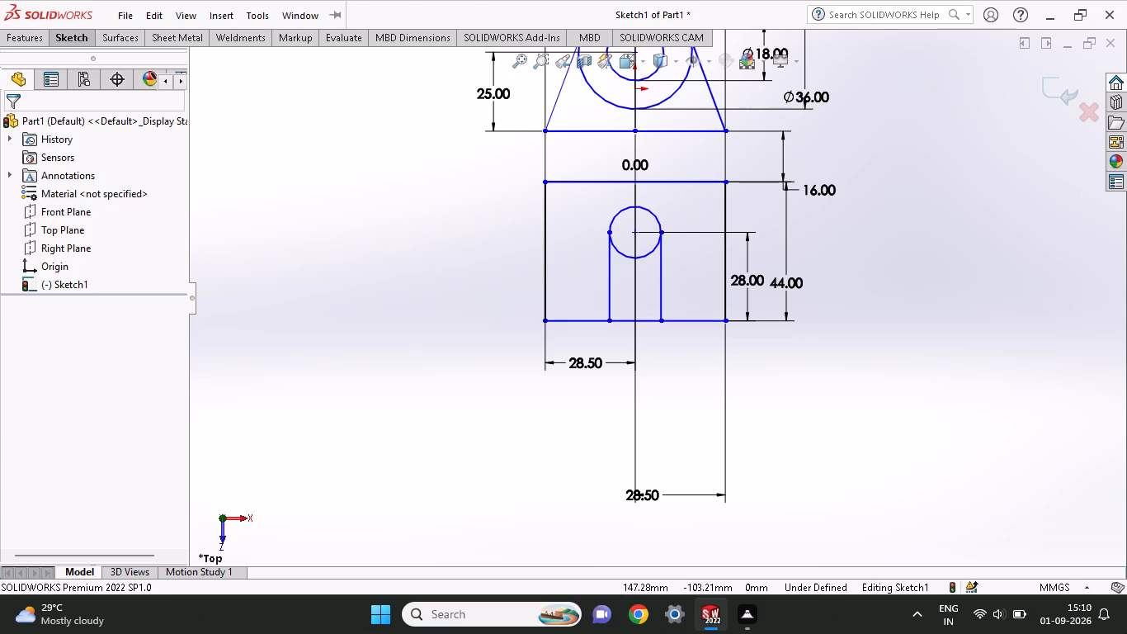
# Trim the lower rectangle's bottom edge between the two vertical lines and the small circle's lower half to form an open slot.
pyautogui.click(83, 40)
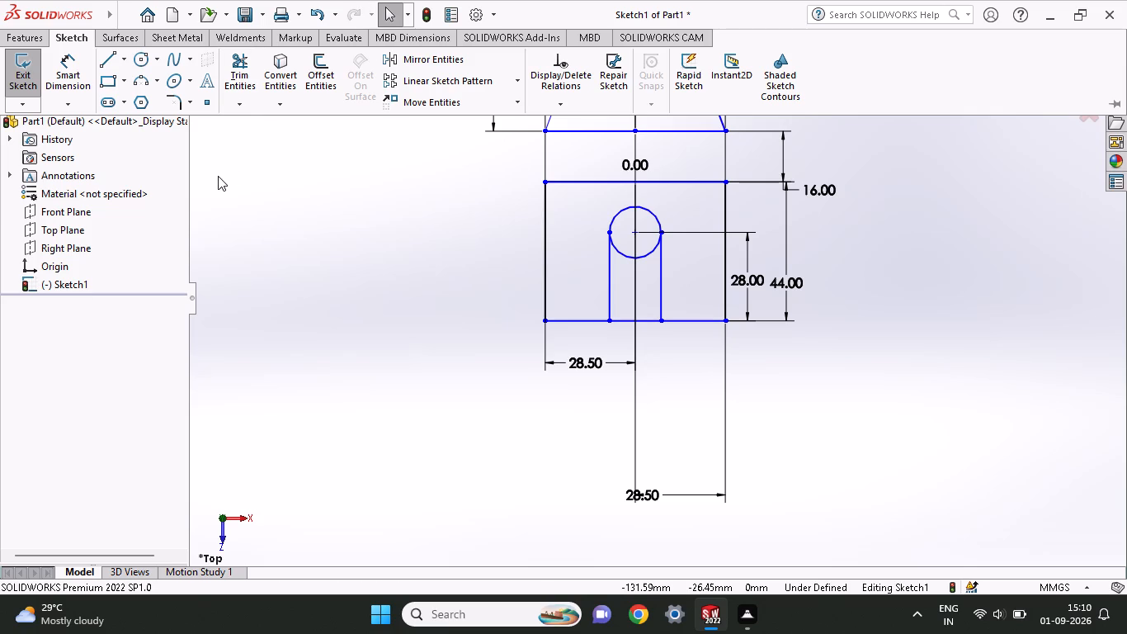
pyautogui.click(235, 67)
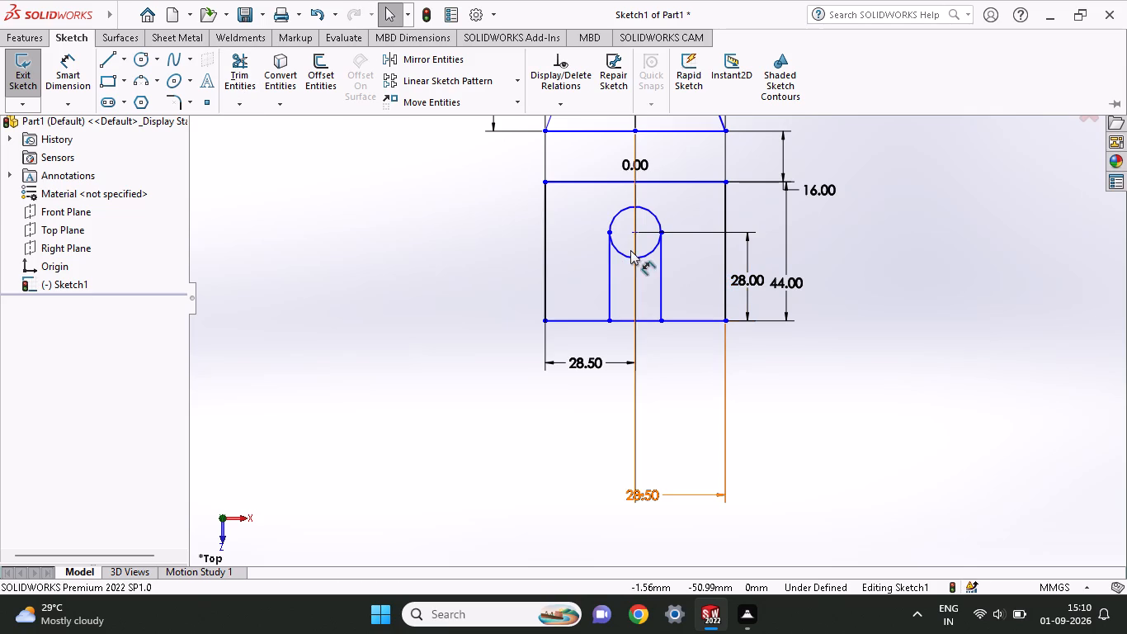
pyautogui.click(241, 72)
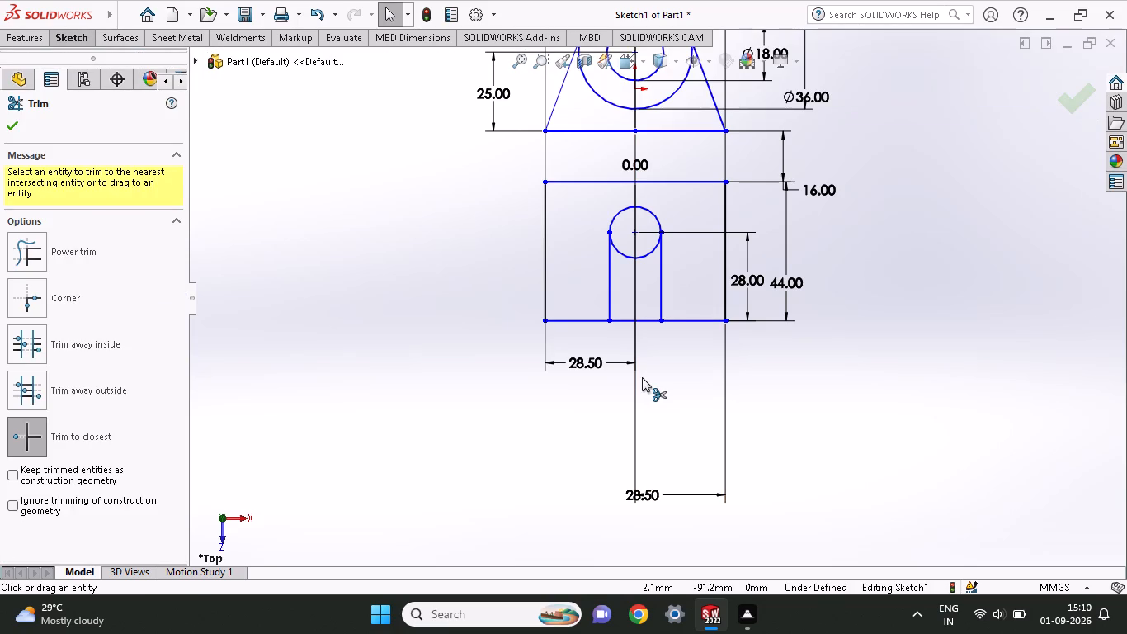
pyautogui.click(642, 324)
pyautogui.click(645, 323)
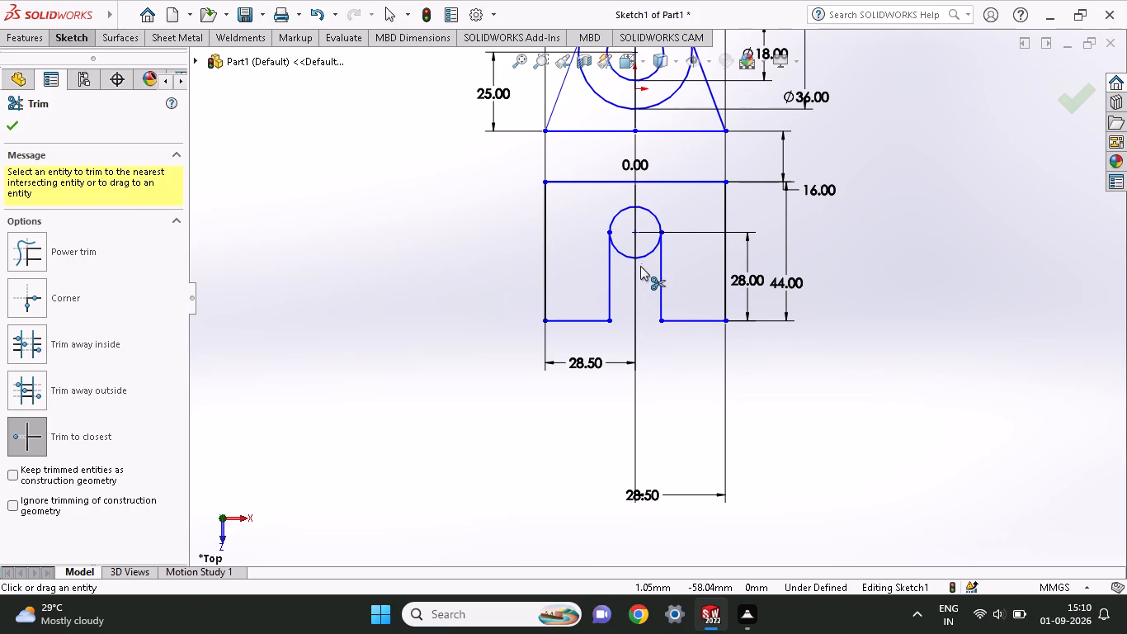
pyautogui.click(643, 255)
pyautogui.click(643, 255)
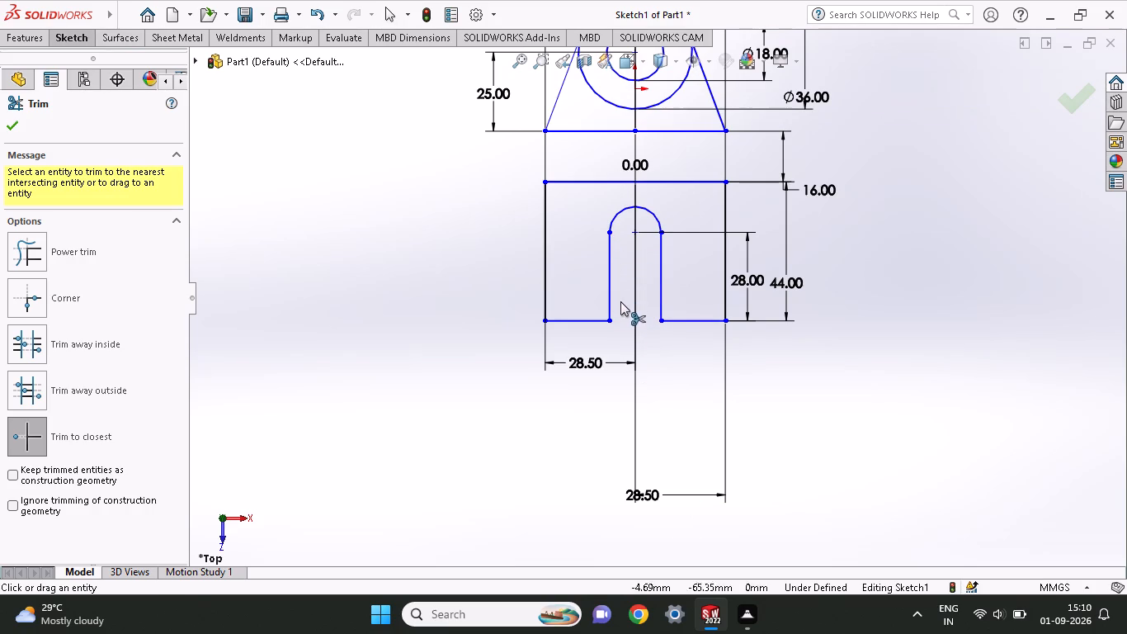
pyautogui.click(633, 307)
pyautogui.scroll(1, 633, 307)
pyautogui.scroll(-1, 633, 307)
pyautogui.scroll(1, 633, 307)
pyautogui.scroll(-1, 641, 310)
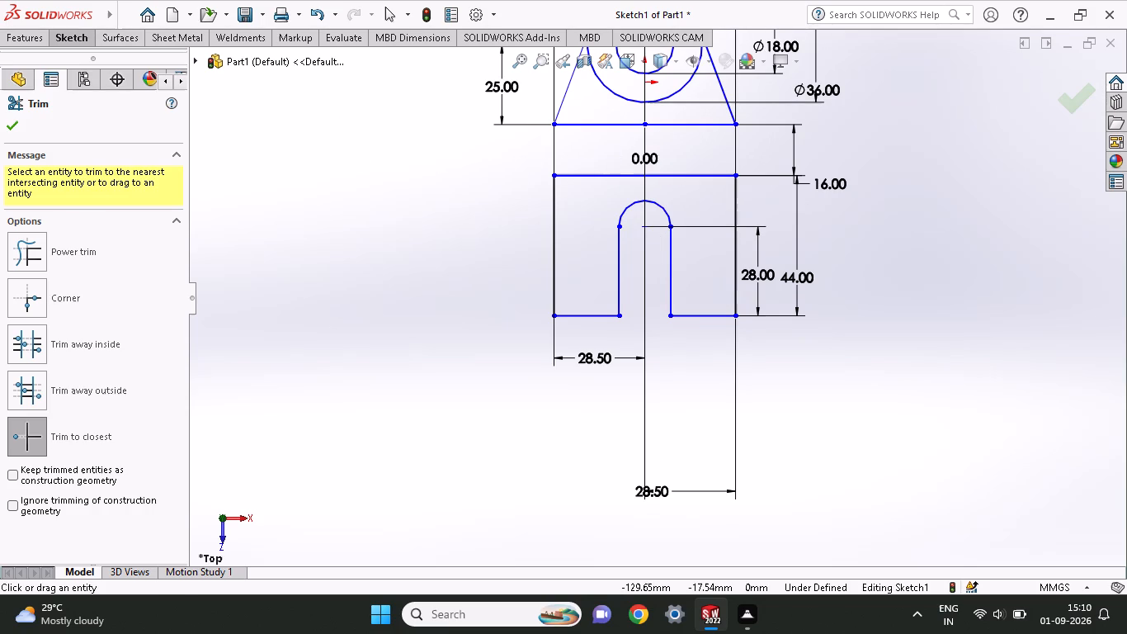
# Sketch a corner rectangle about 16 mm high between the tapered section's base and the slotted rectangle's top edge, overhanging both sides.
pyautogui.click(73, 39)
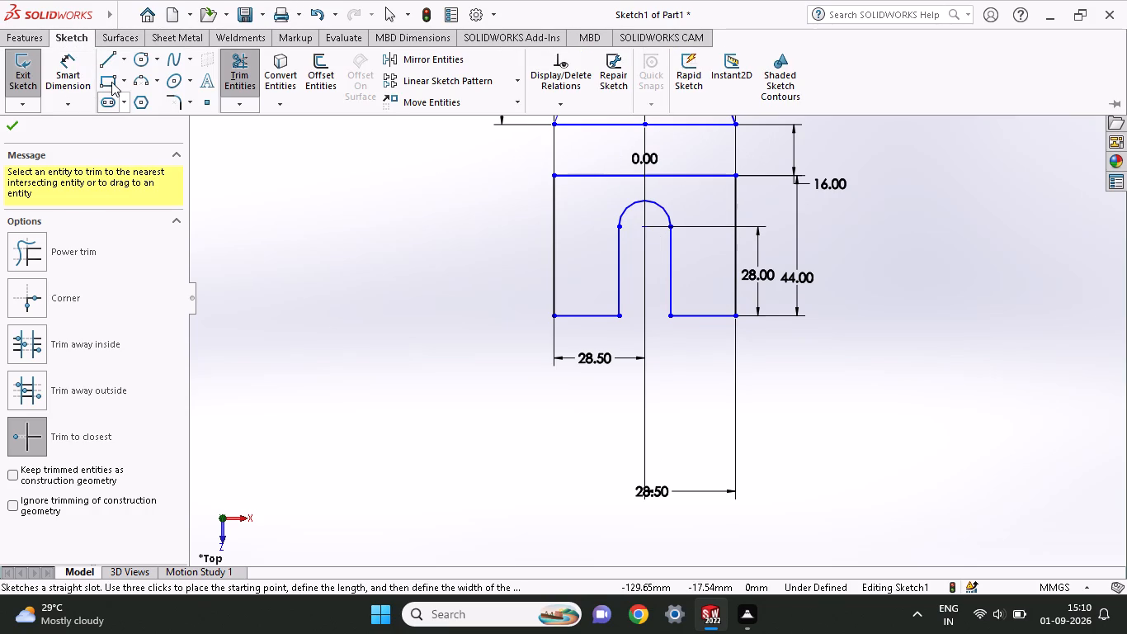
pyautogui.click(111, 82)
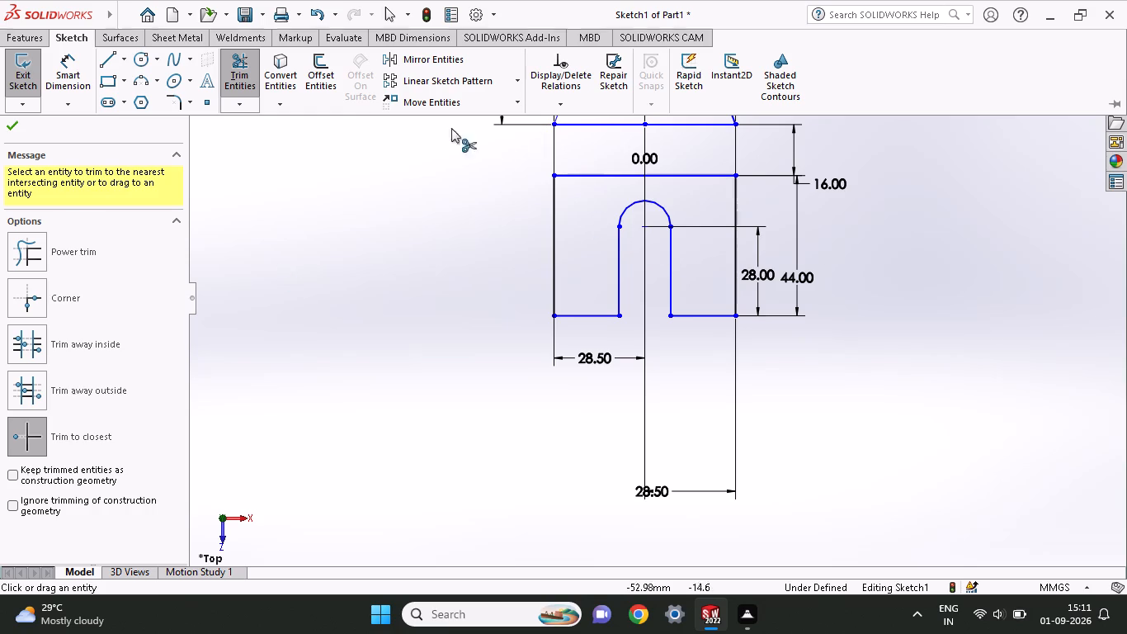
pyautogui.click(111, 85)
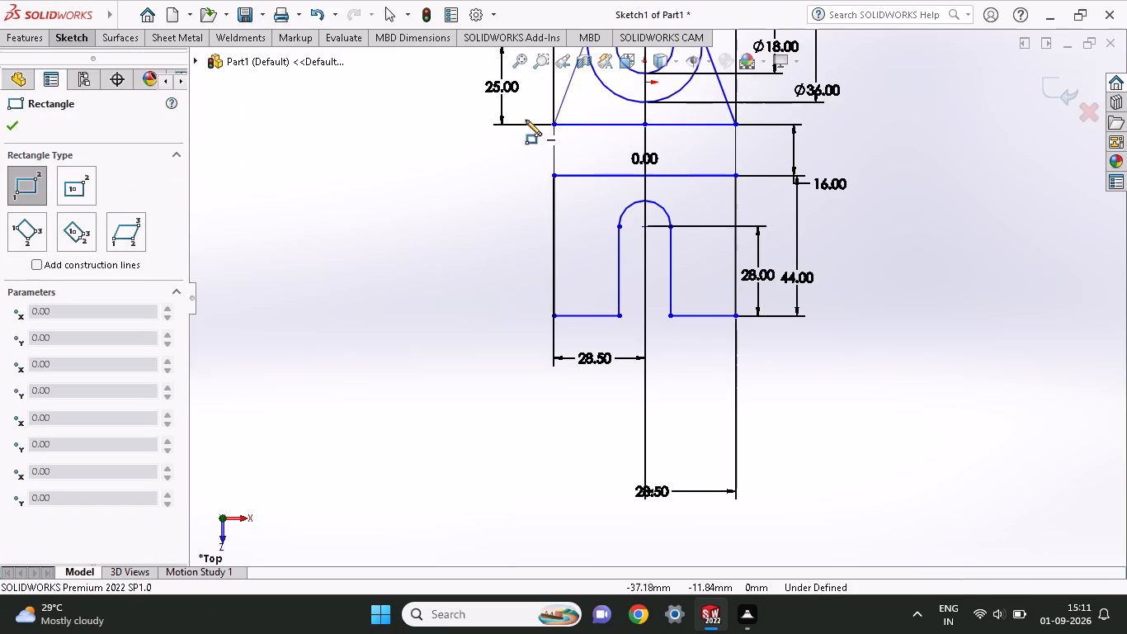
pyautogui.click(525, 125)
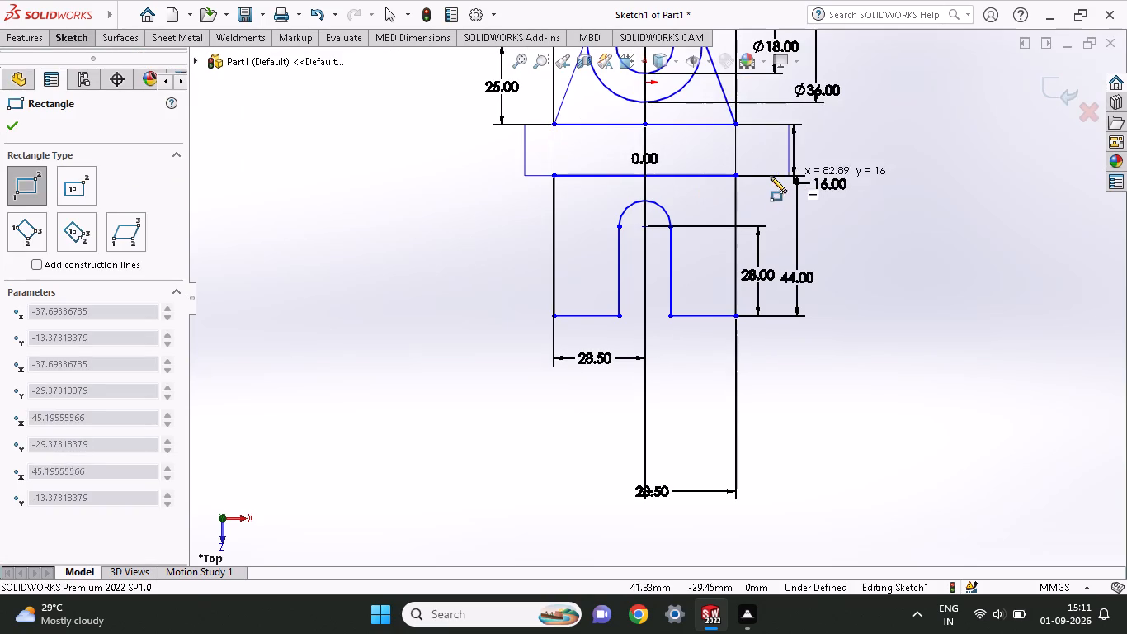
pyautogui.click(766, 177)
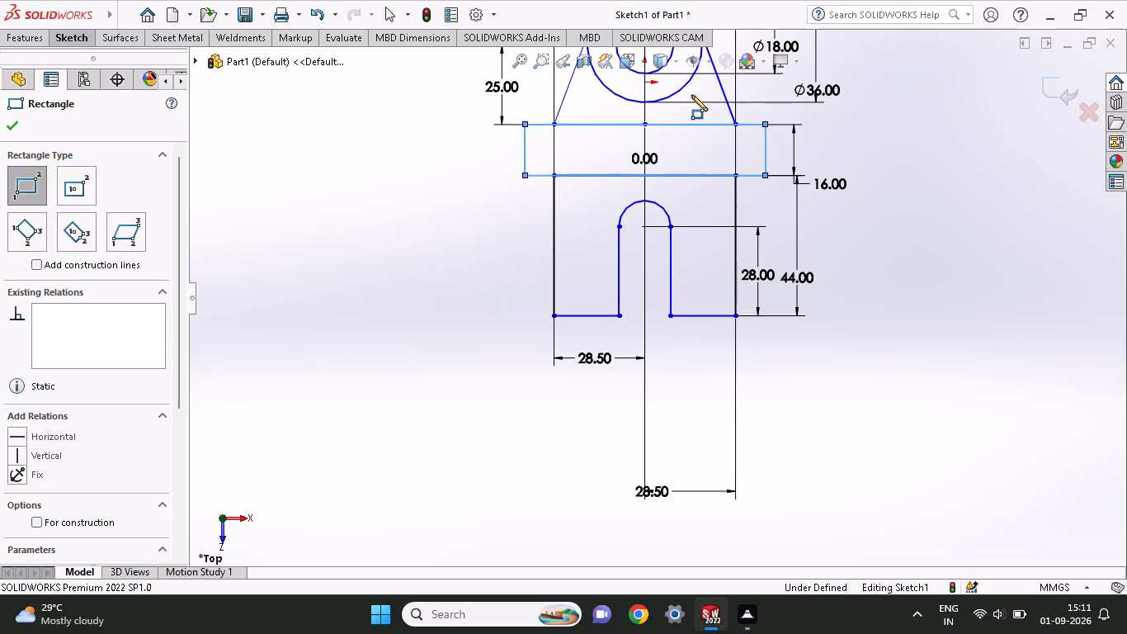
# Dimension the new rectangle's upper-left corner at 38.5 mm (77/2) from the centre point on its top edge.
pyautogui.click(78, 31)
pyautogui.click(76, 78)
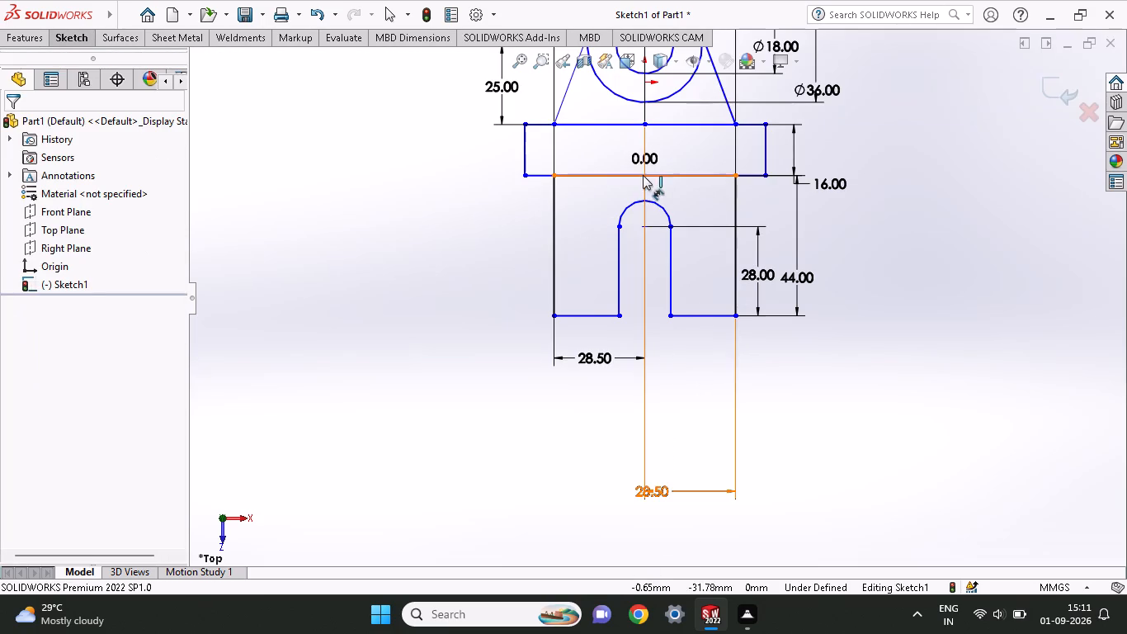
pyautogui.click(644, 124)
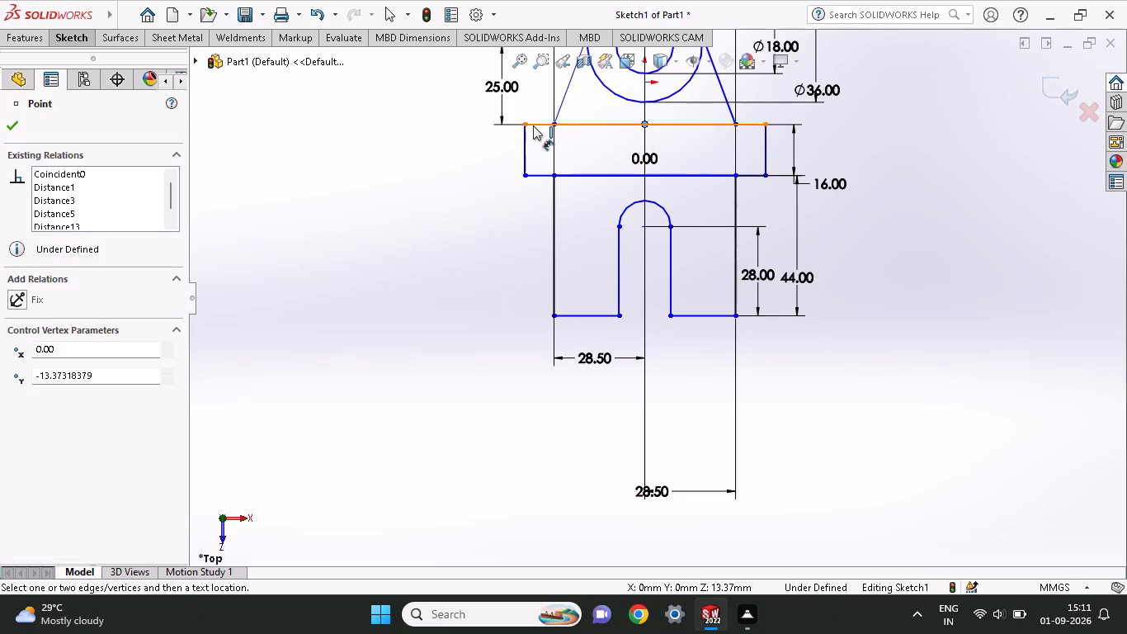
pyautogui.click(525, 125)
pyautogui.click(531, 225)
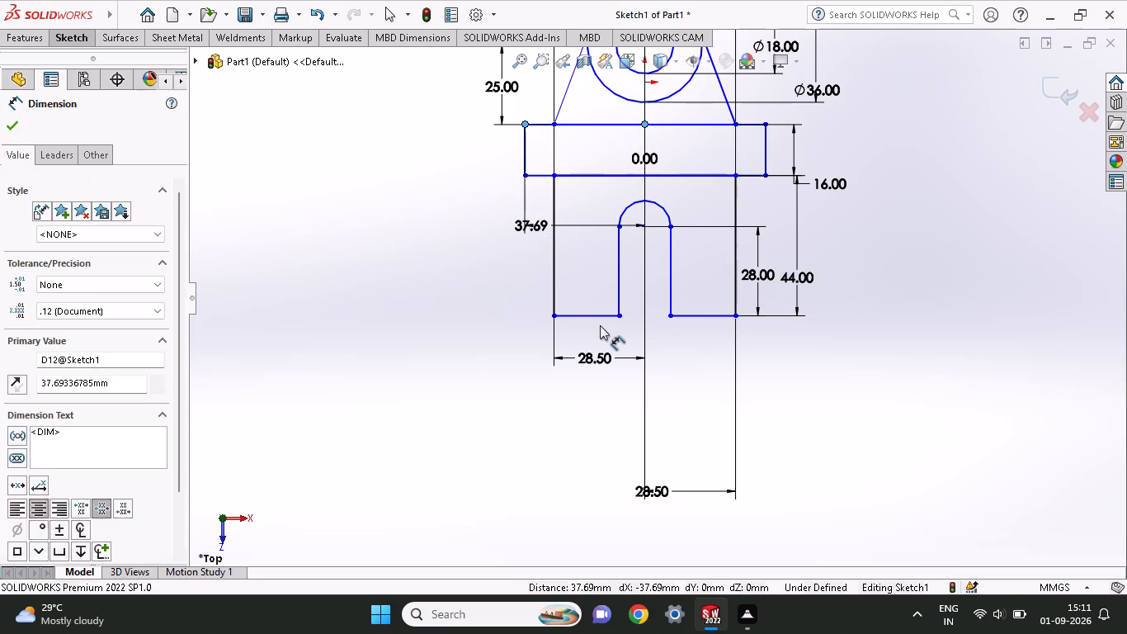
pyautogui.write('77')
pyautogui.write('/2')
pyautogui.press('Return')
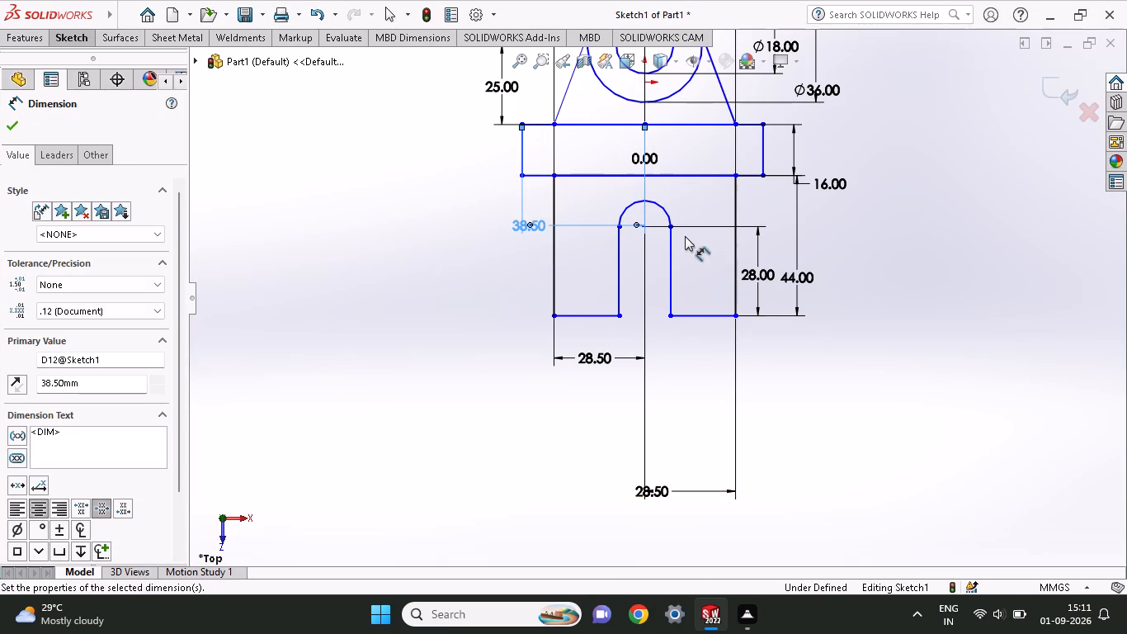
# Dimension the new rectangle's upper-right corner at 38.50 mm from the centre point on its top edge.
pyautogui.click(642, 123)
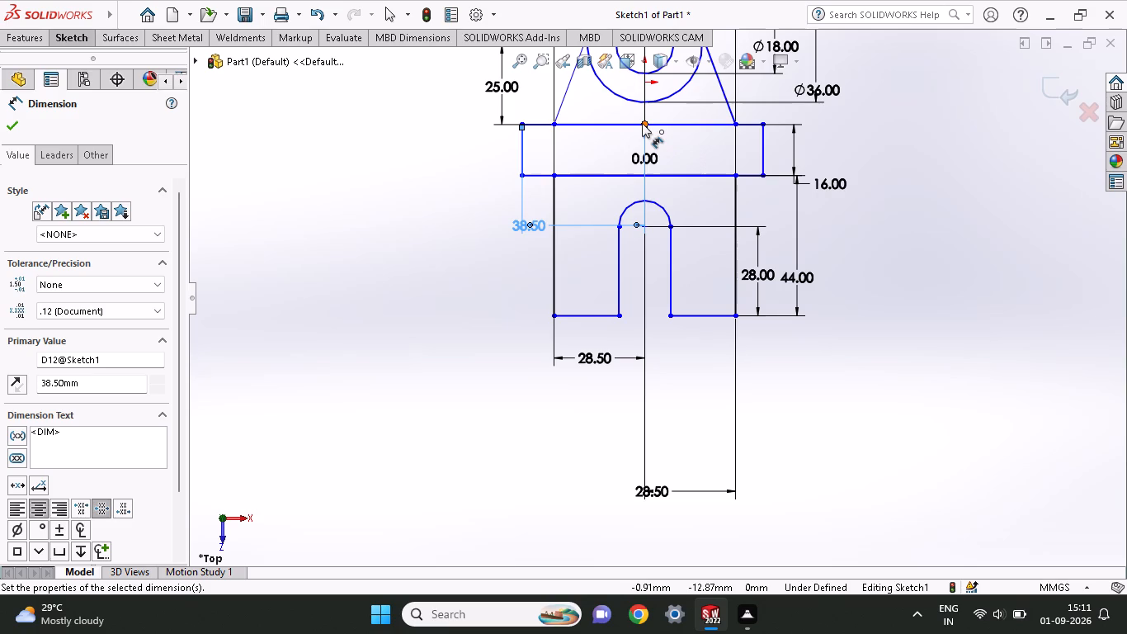
pyautogui.click(761, 128)
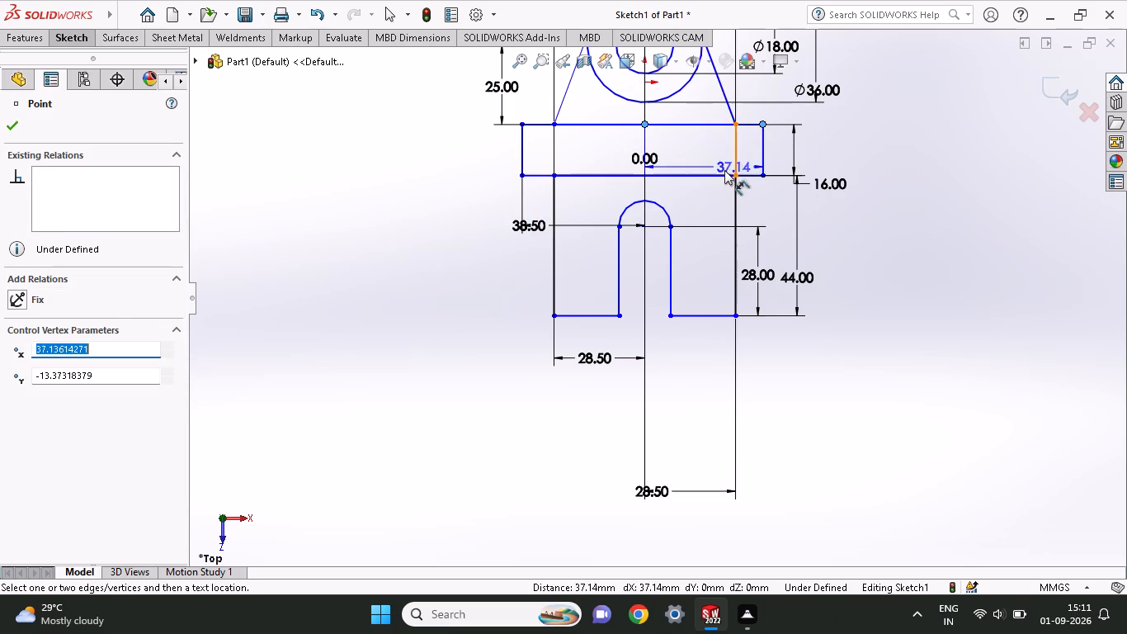
pyautogui.click(676, 370)
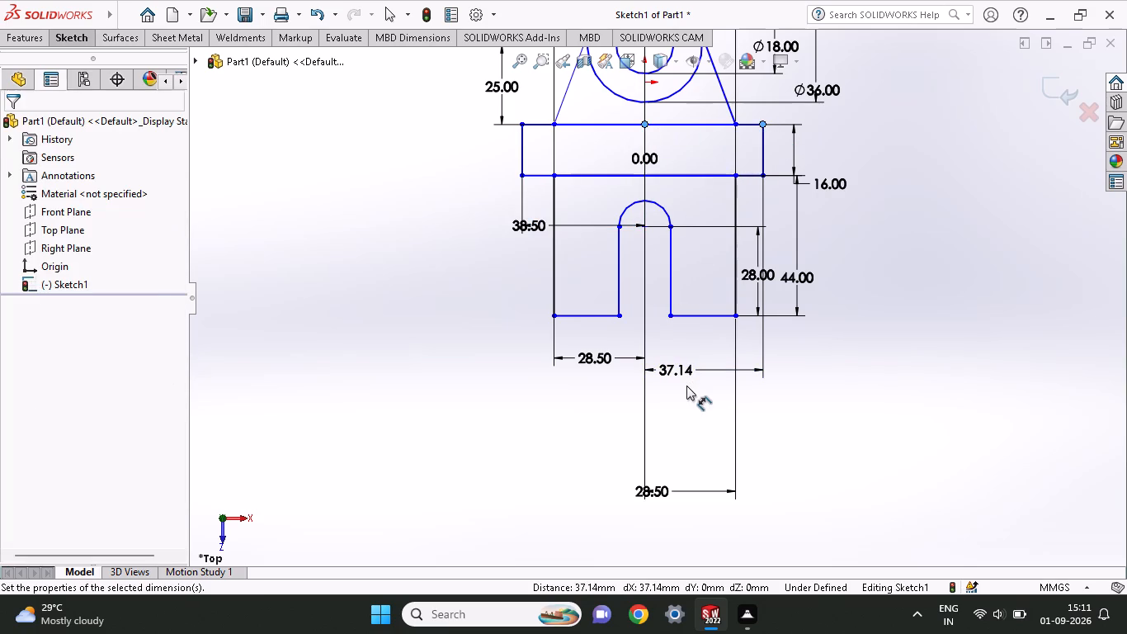
pyautogui.write('38.')
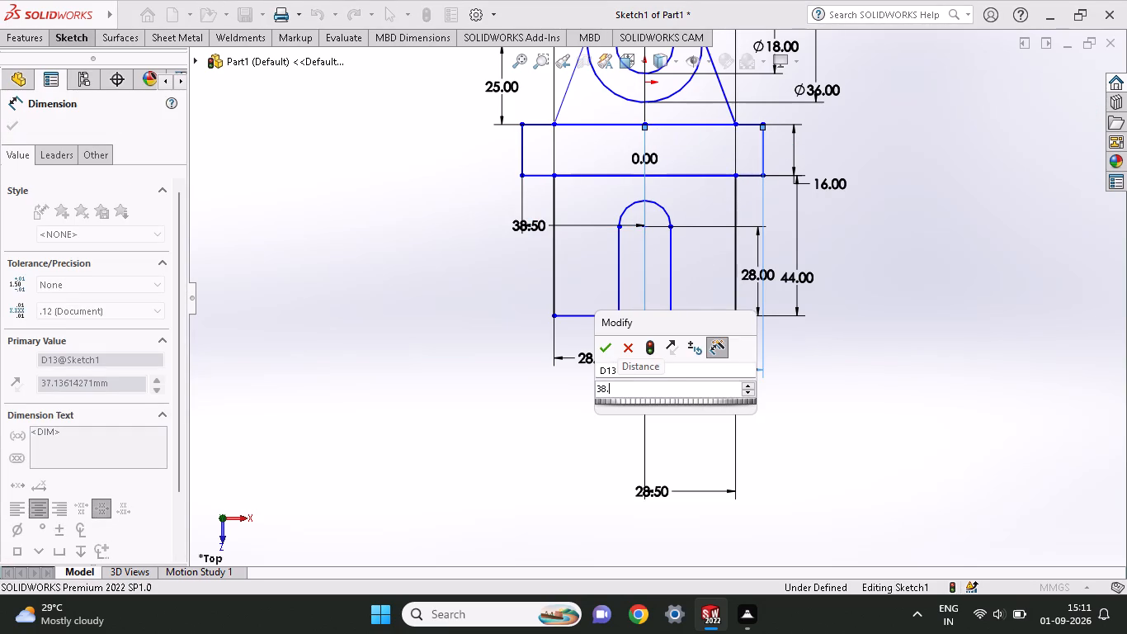
pyautogui.write('50')
pyautogui.press('Return')
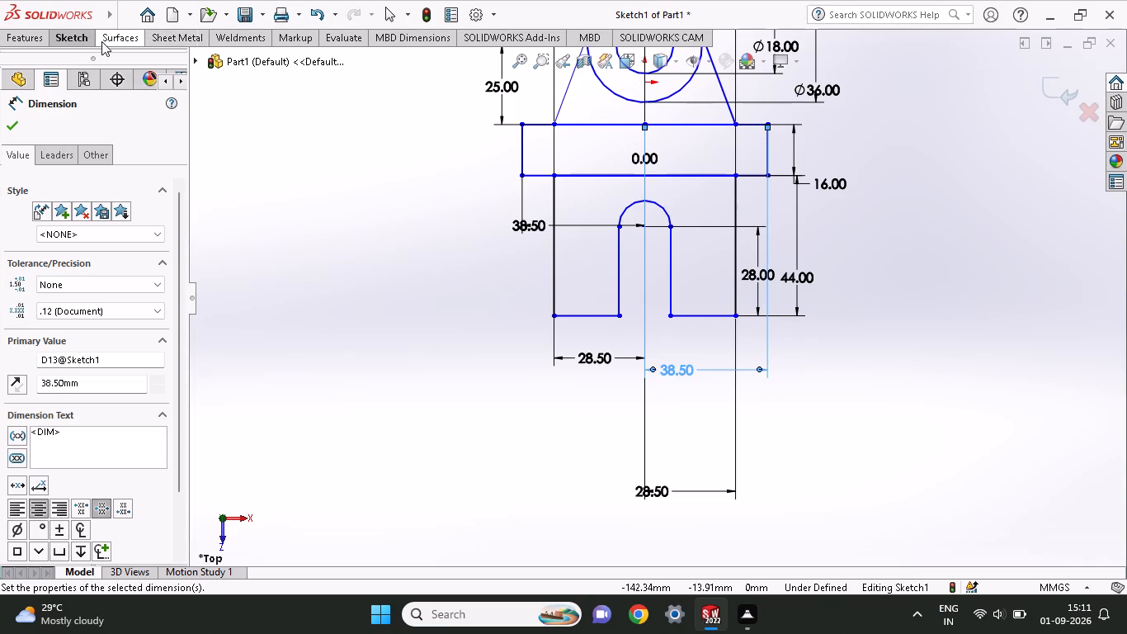
# Trim away the two vertical line segments inside the wide middle rectangle.
pyautogui.click(79, 40)
pyautogui.click(235, 66)
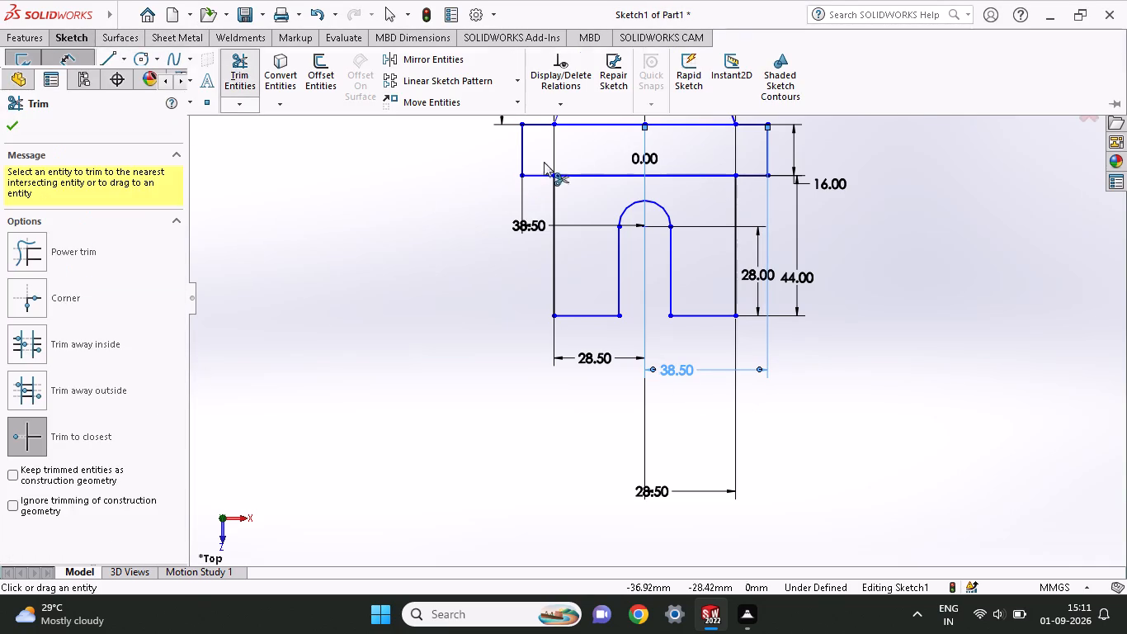
pyautogui.click(552, 148)
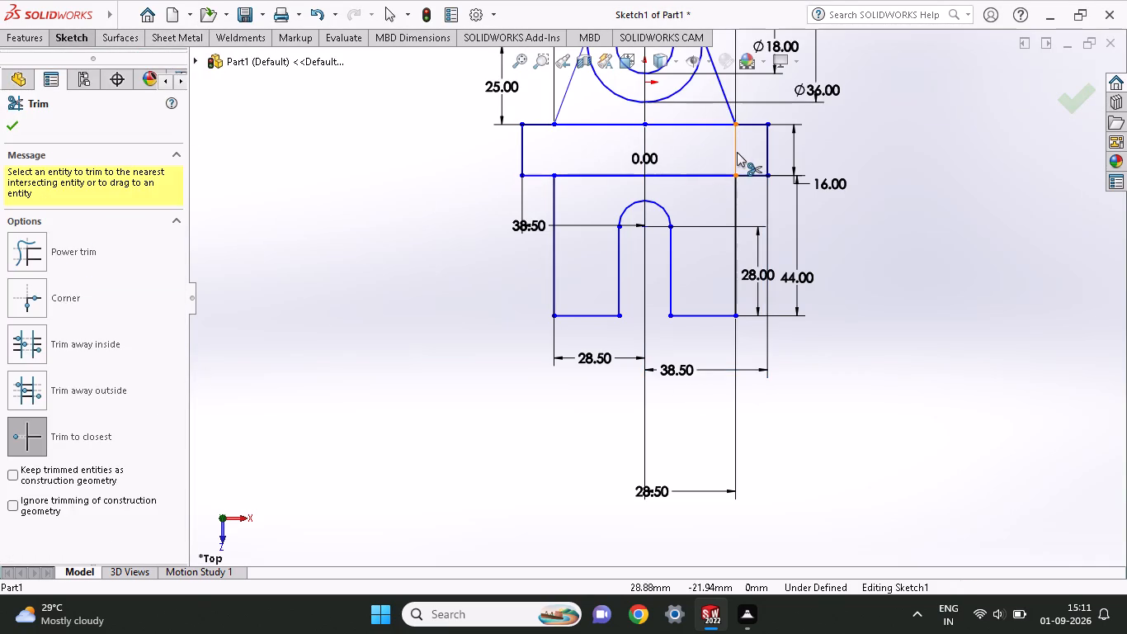
pyautogui.click(737, 152)
pyautogui.scroll(2, 736, 161)
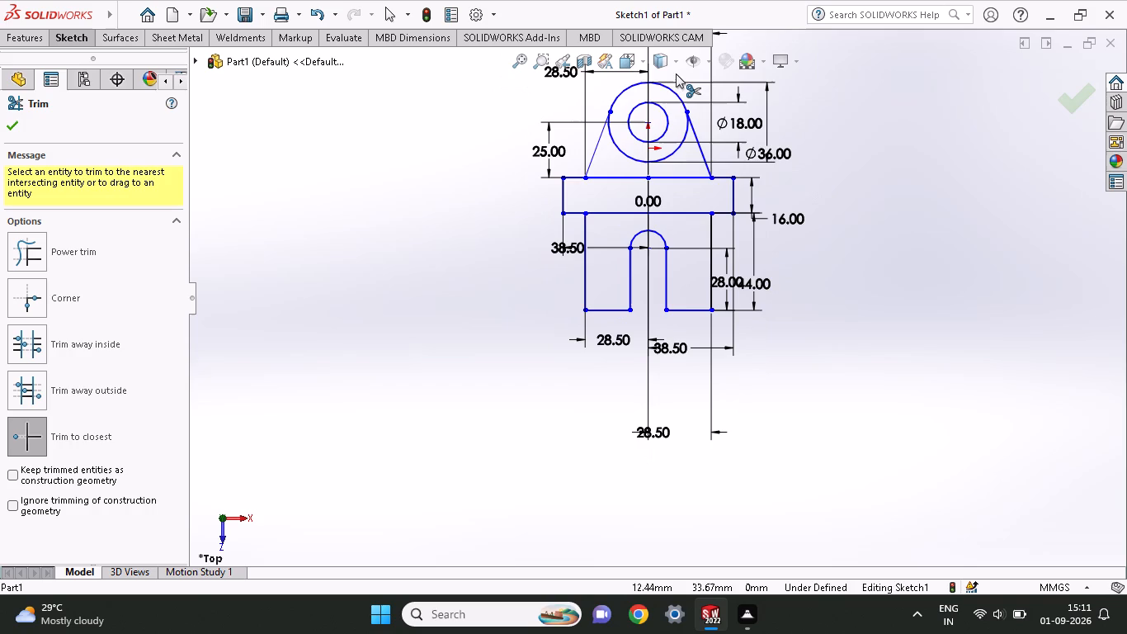
# Extrude the slotted, wide middle, tapered and ring regions as a 12 mm blind boss, leaving the 18 mm circle open.
pyautogui.click(31, 40)
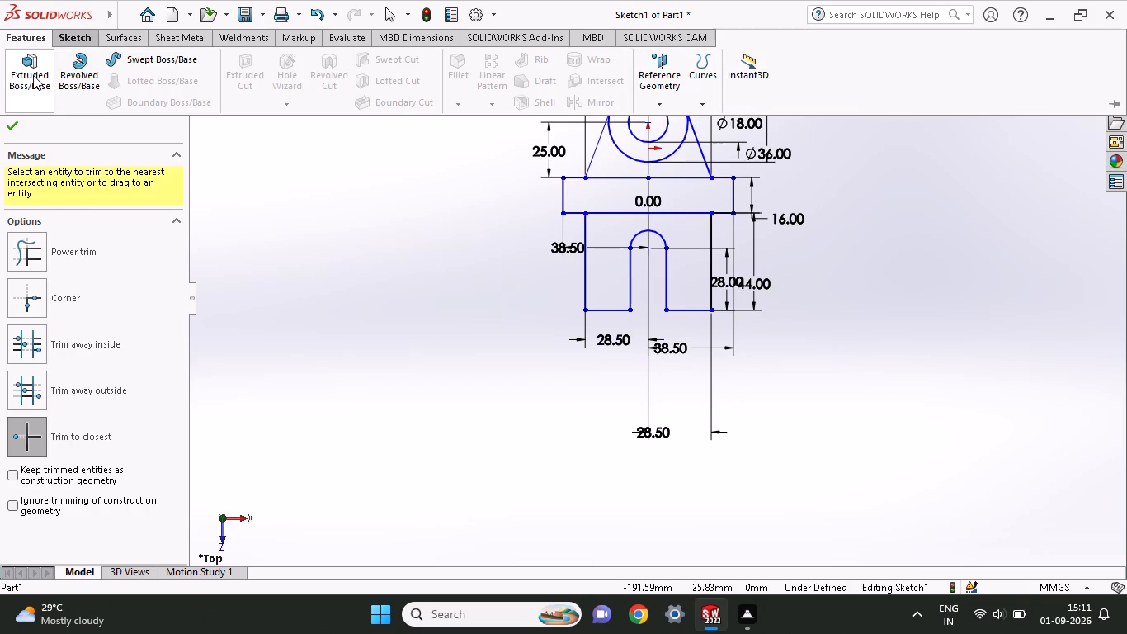
pyautogui.click(33, 75)
pyautogui.scroll(1, 720, 311)
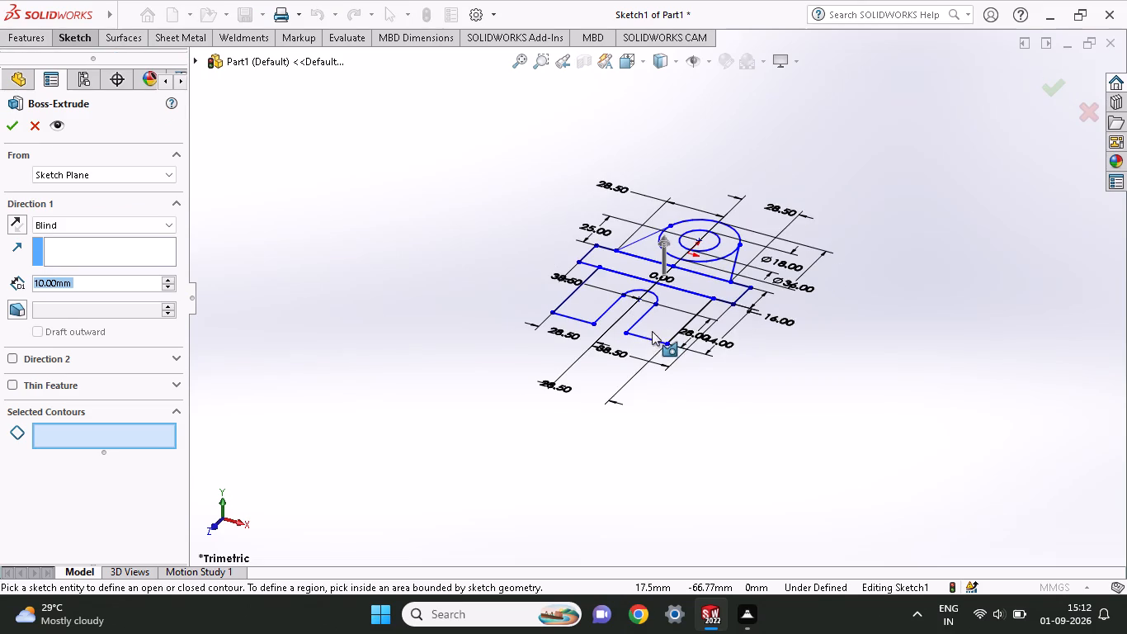
pyautogui.click(653, 324)
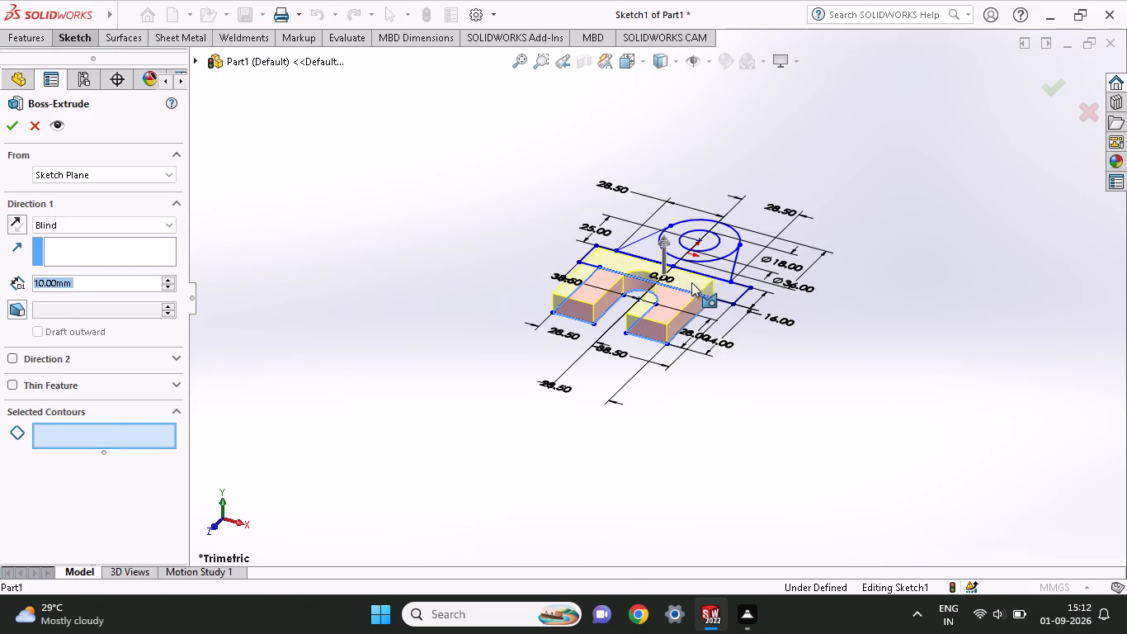
pyautogui.click(724, 291)
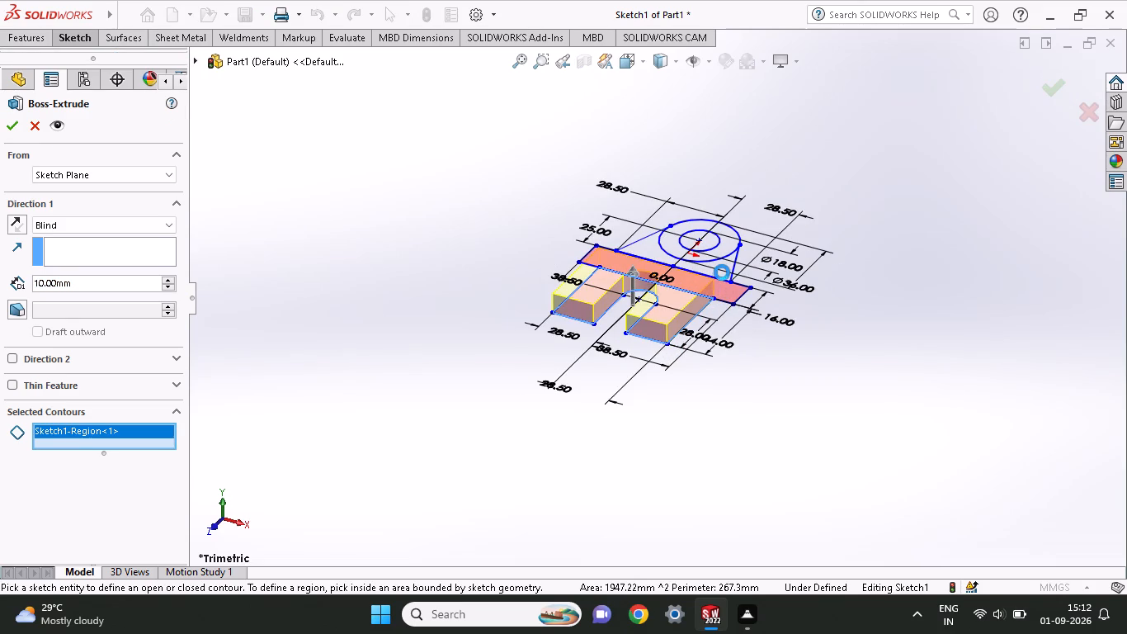
pyautogui.moveTo(762, 244); pyautogui.dragTo(705, 310, button='middle')
pyautogui.click(708, 277)
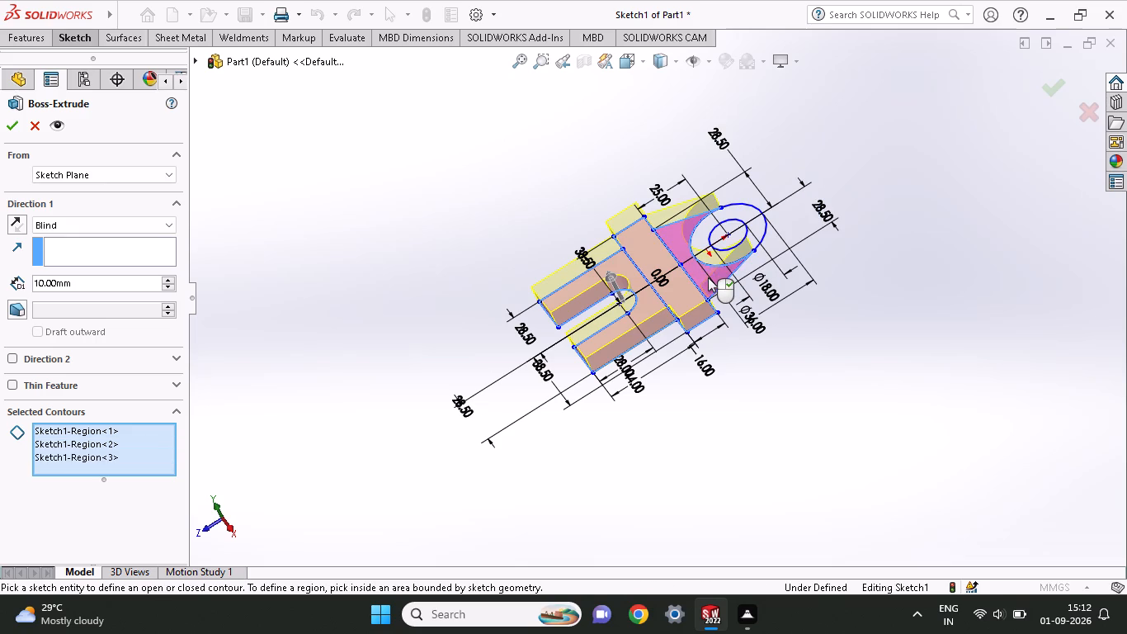
pyautogui.click(755, 234)
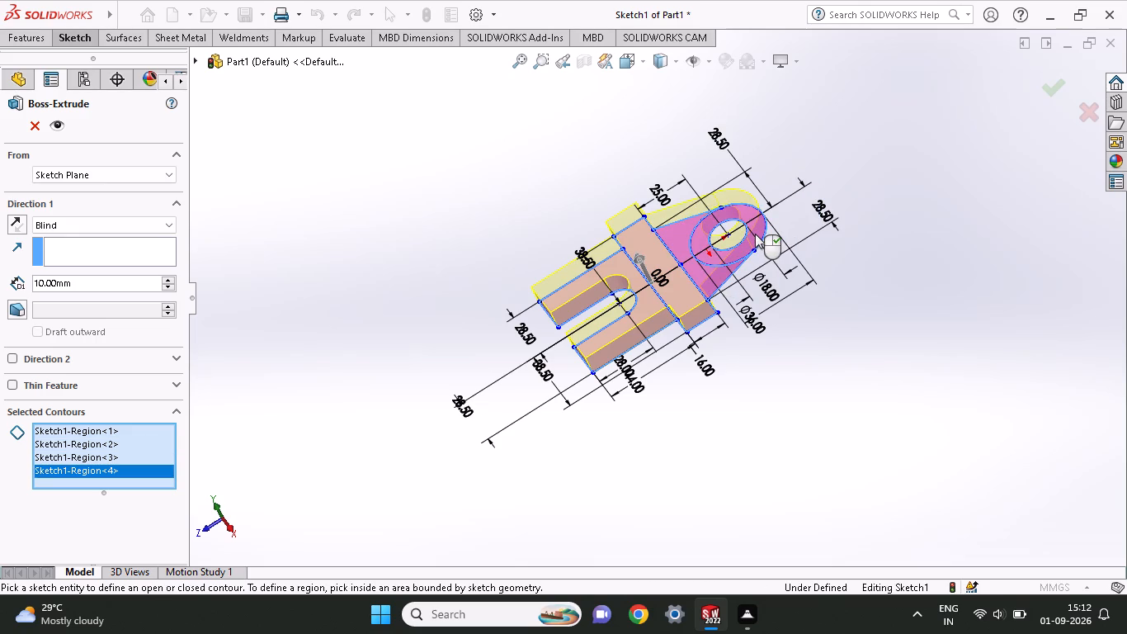
pyautogui.moveTo(755, 234); pyautogui.dragTo(778, 168, button='middle')
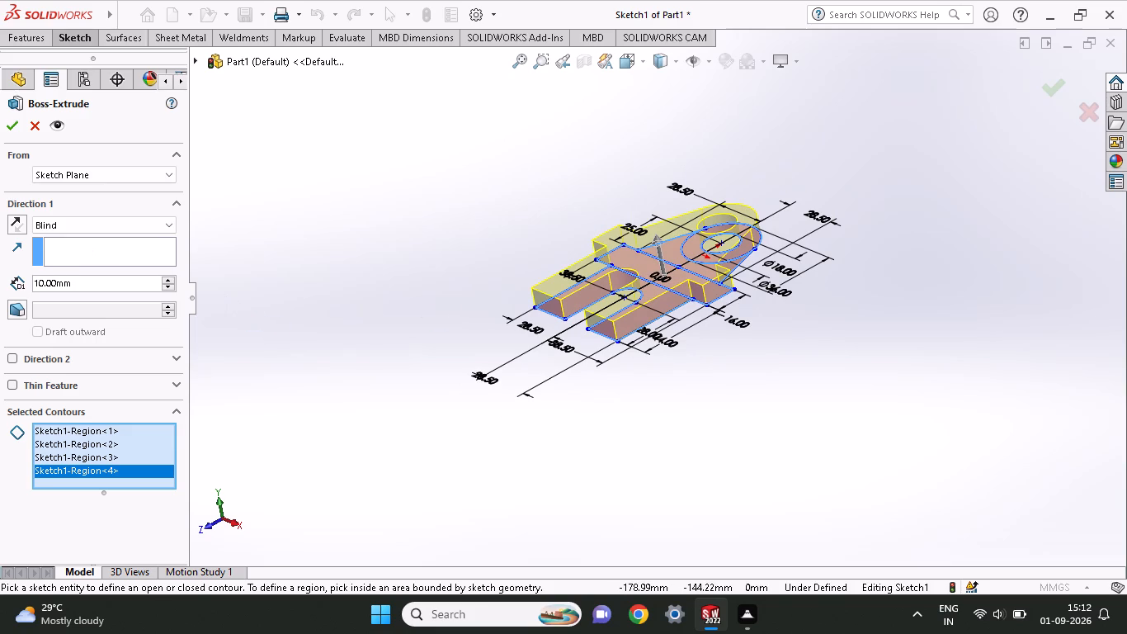
pyautogui.moveTo(81, 287); pyautogui.dragTo(0, 286)
pyautogui.write('12')
pyautogui.press('Return')
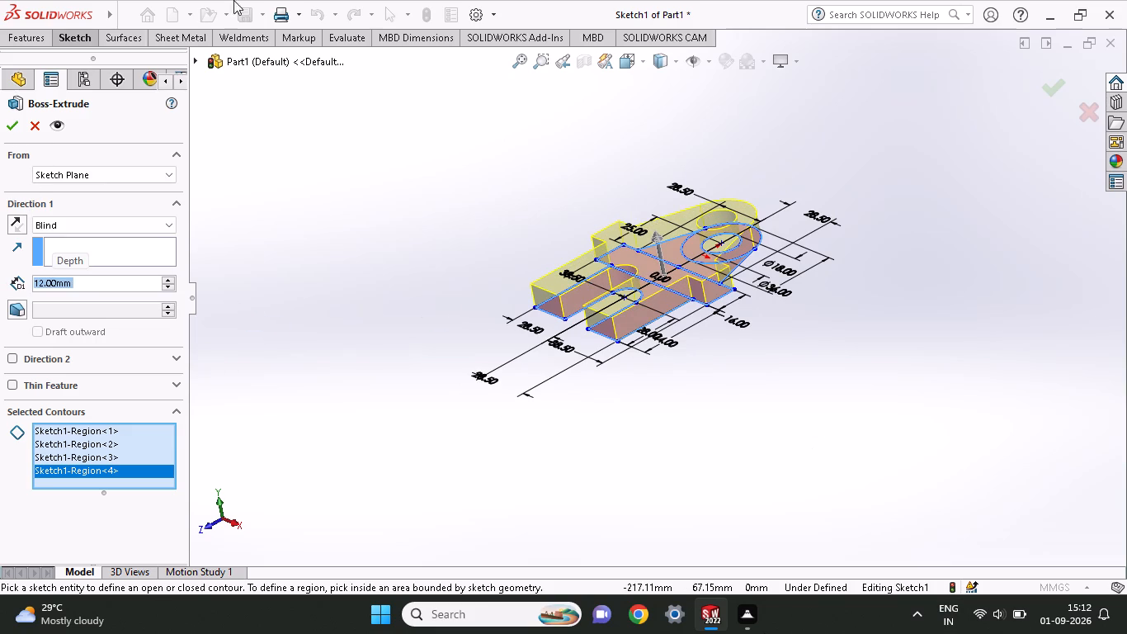
pyautogui.click(10, 130)
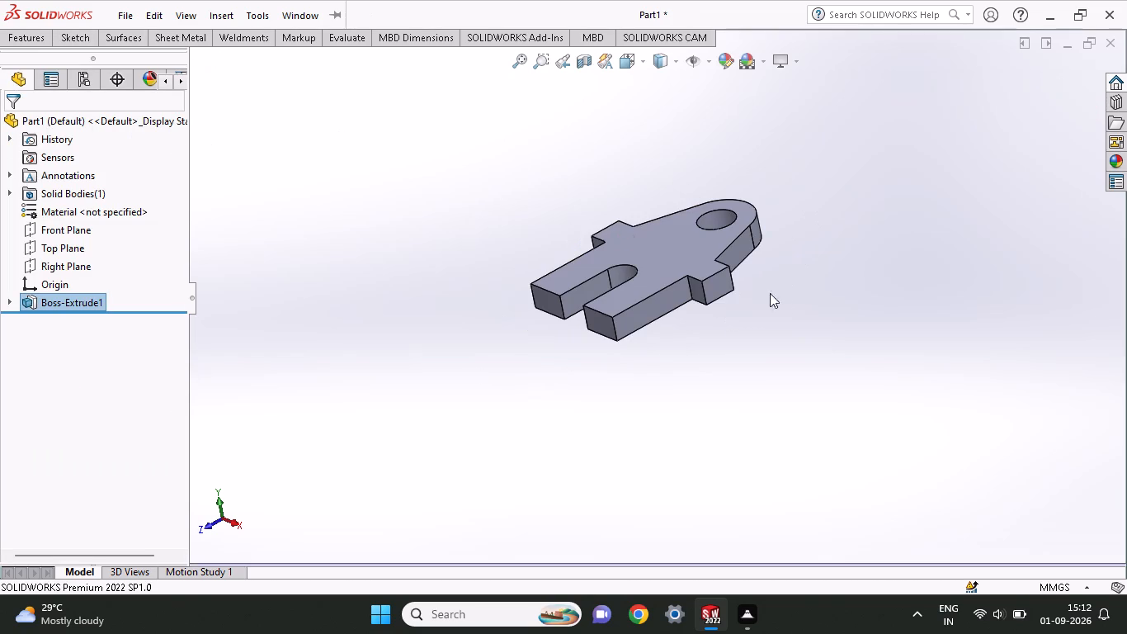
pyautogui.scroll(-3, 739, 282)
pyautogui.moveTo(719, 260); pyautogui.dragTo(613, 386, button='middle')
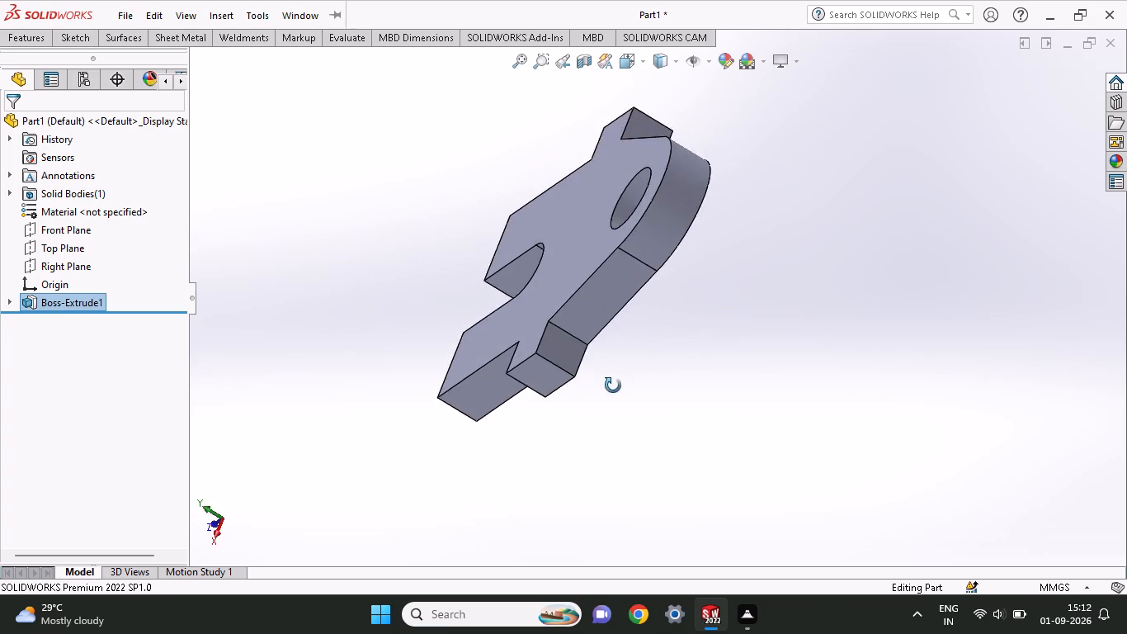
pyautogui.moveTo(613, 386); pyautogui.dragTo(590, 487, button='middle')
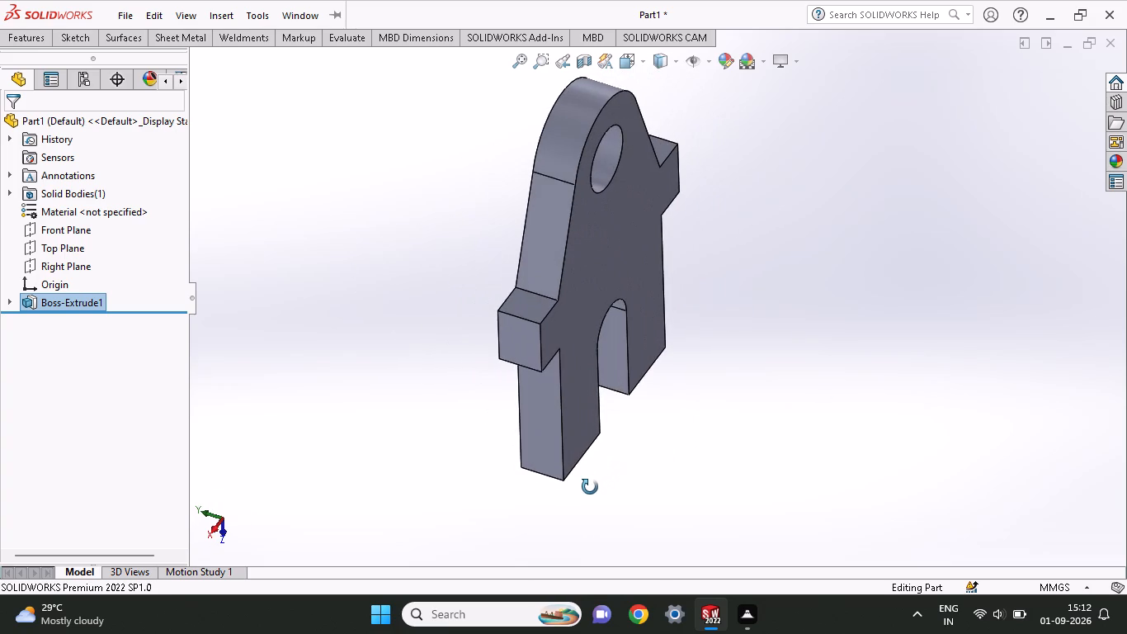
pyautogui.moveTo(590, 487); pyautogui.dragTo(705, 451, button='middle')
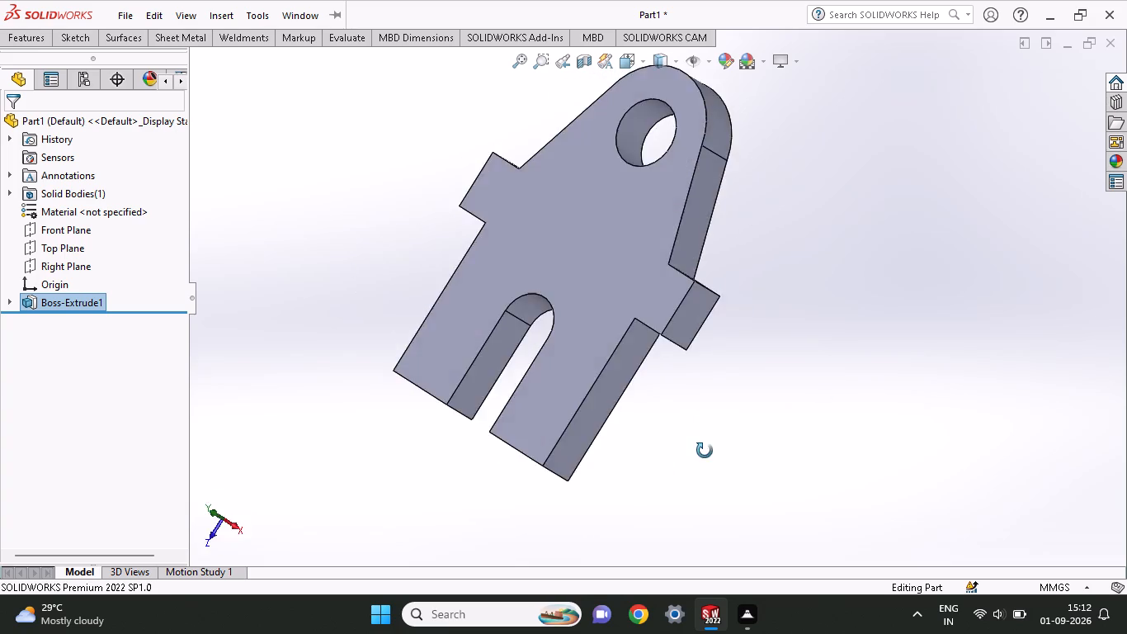
# Sketch a 77 × 16 mm corner rectangle on the plate's upper face, spanning the wide middle section between its outer corners.
pyautogui.moveTo(705, 451); pyautogui.dragTo(720, 366, button='middle')
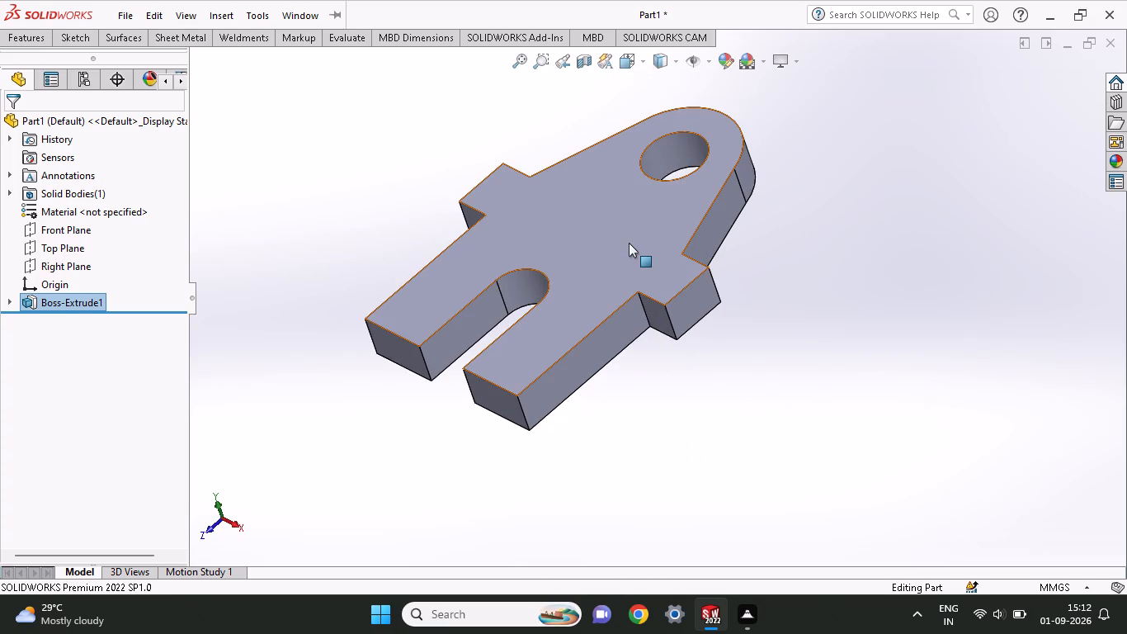
pyautogui.click(629, 243)
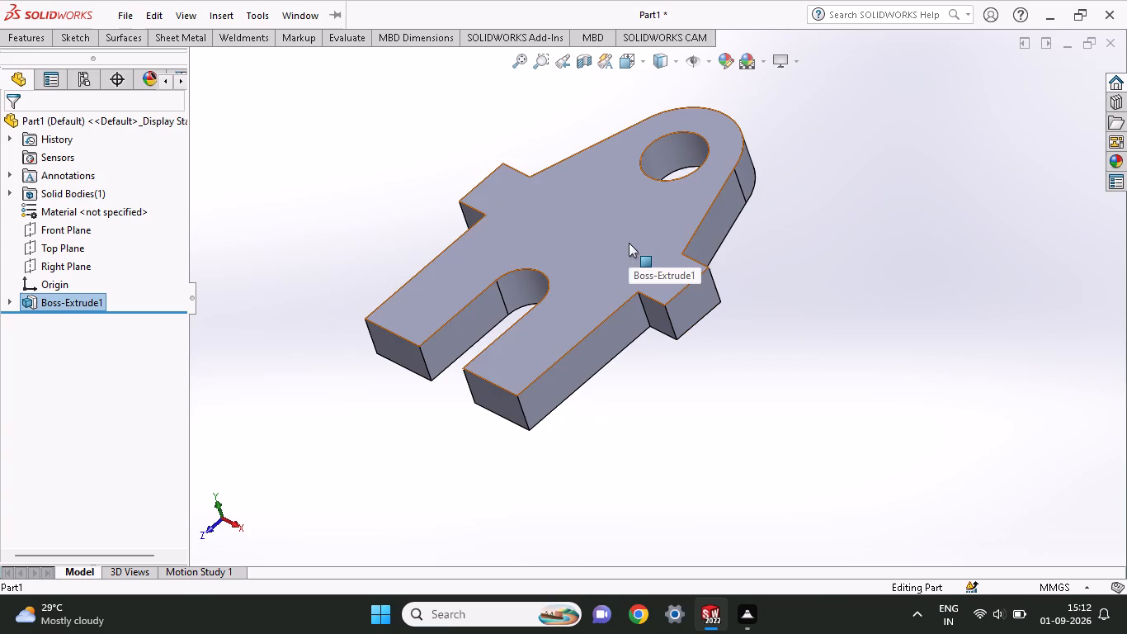
pyautogui.click(698, 187)
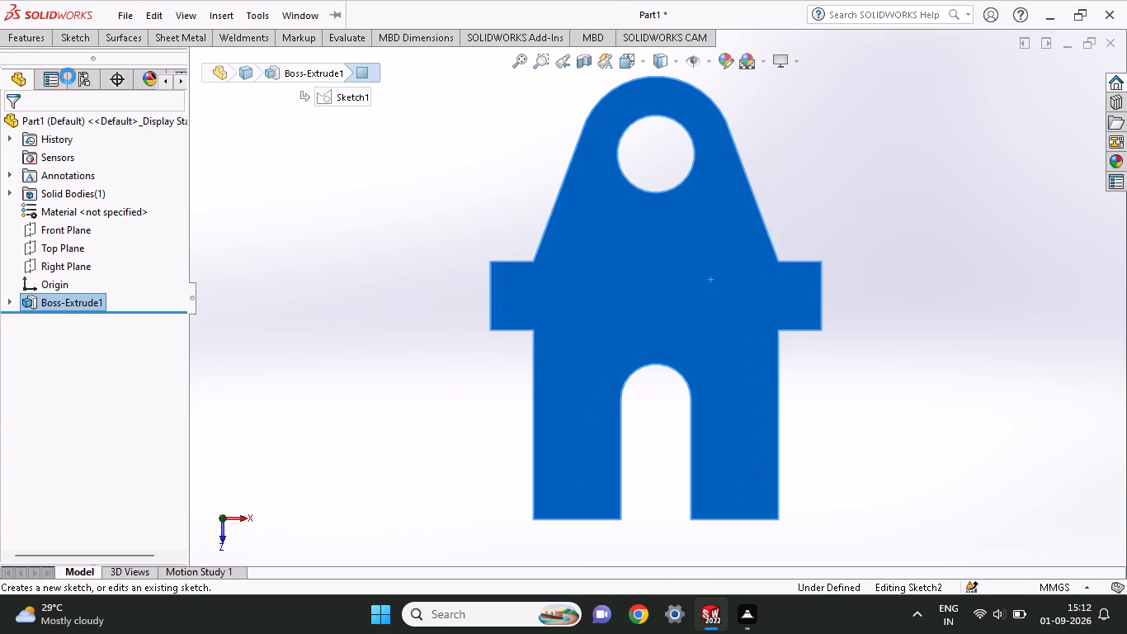
pyautogui.click(68, 40)
pyautogui.click(97, 80)
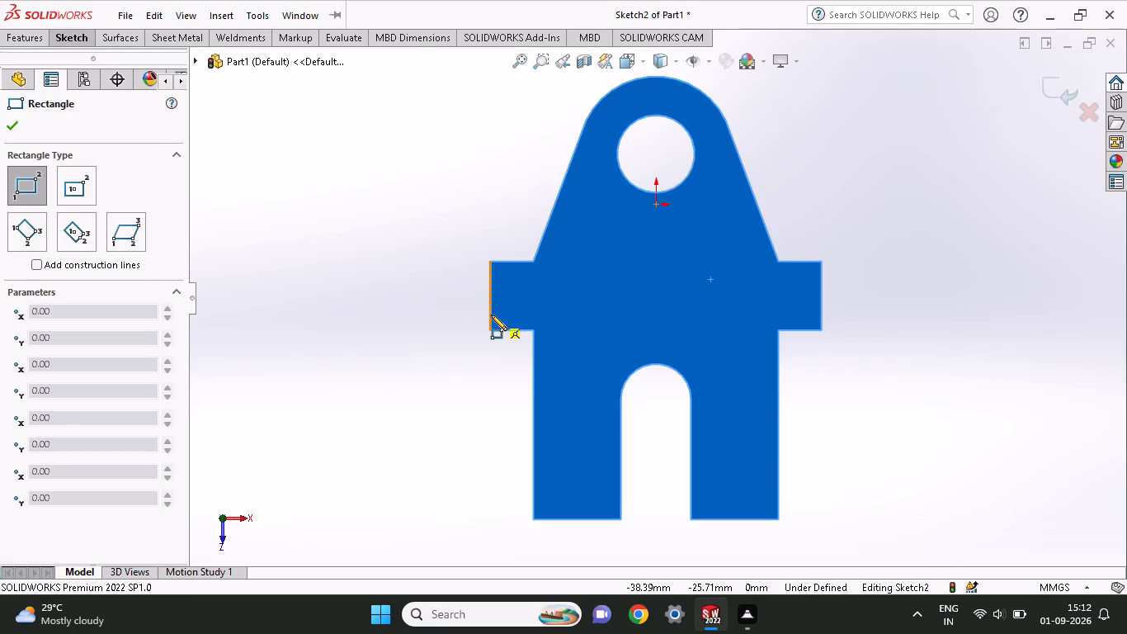
pyautogui.click(492, 260)
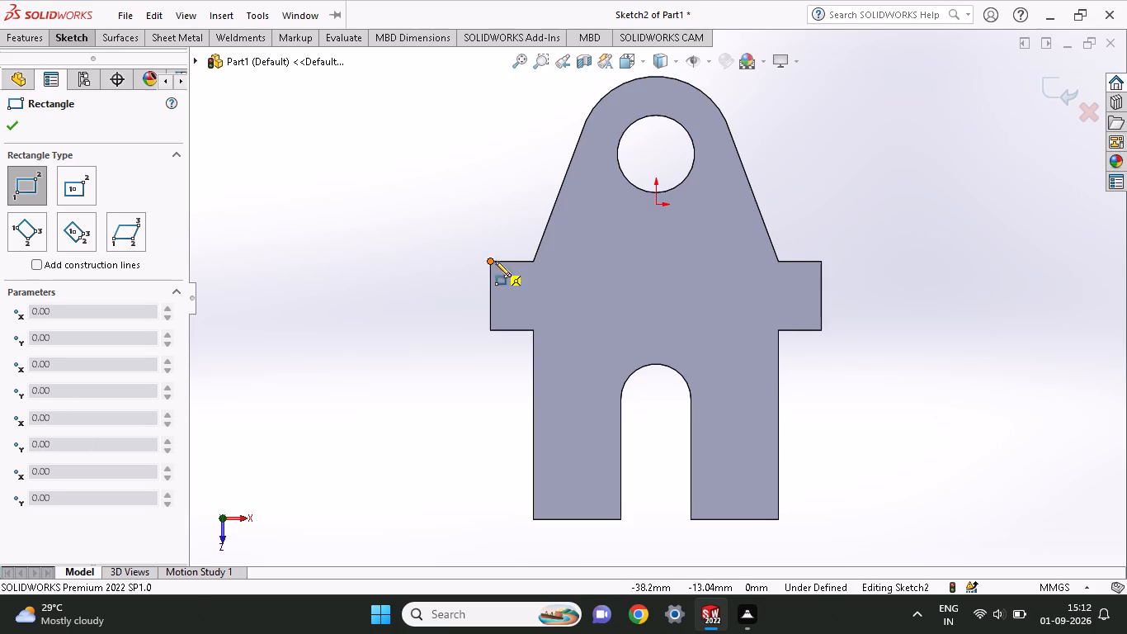
pyautogui.click(817, 329)
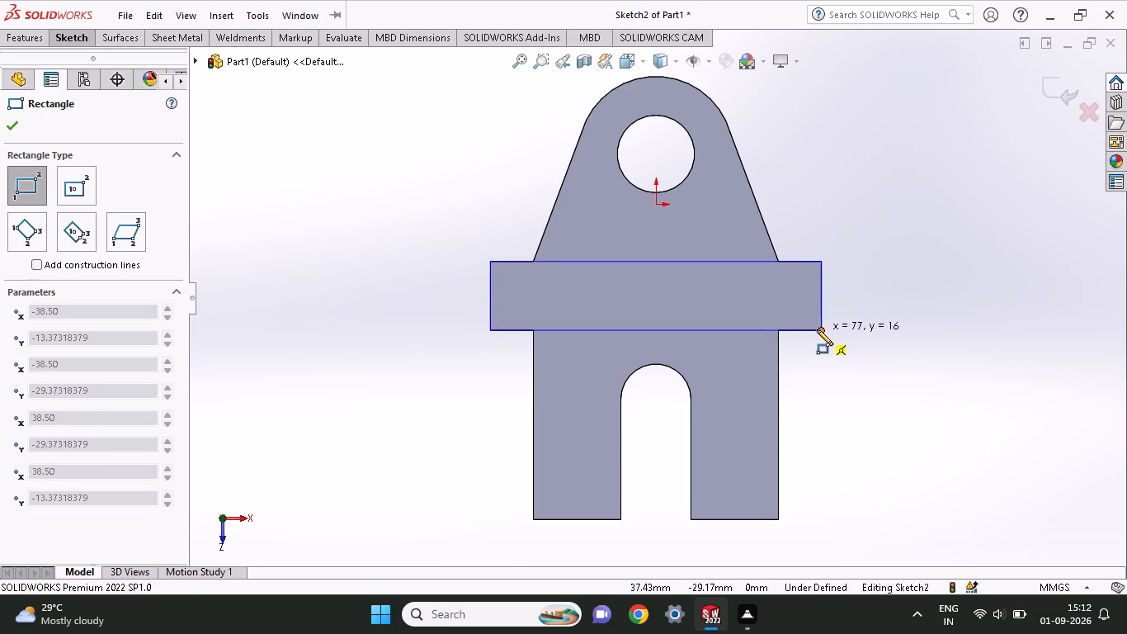
# Extrude the 77 × 16 mm rectangle upward from the plate face as a 13 mm blind boss merged with the body.
pyautogui.click(33, 41)
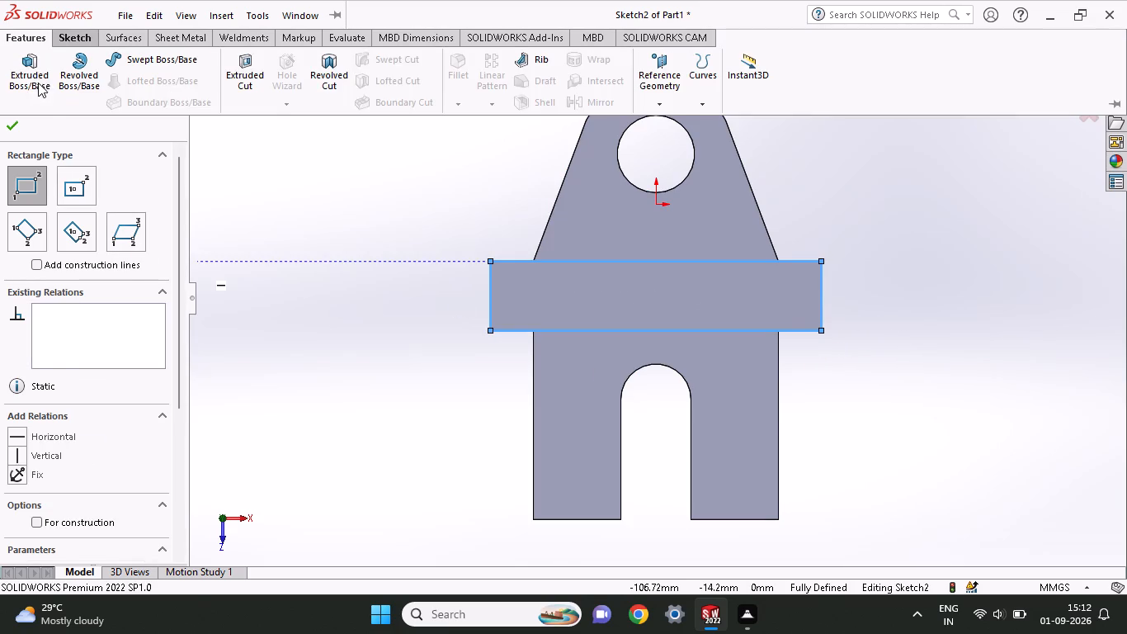
pyautogui.click(37, 84)
pyautogui.moveTo(825, 419); pyautogui.dragTo(729, 461, button='middle')
pyautogui.scroll(1, 815, 424)
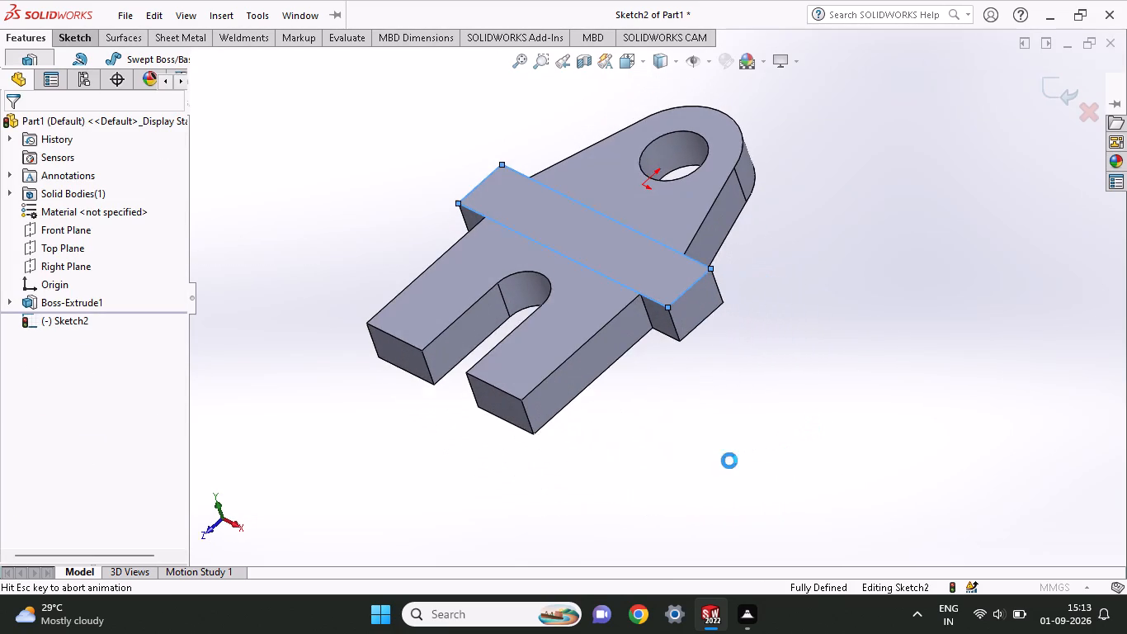
pyautogui.moveTo(729, 461); pyautogui.dragTo(710, 465, button='middle')
pyautogui.scroll(-1, 691, 250)
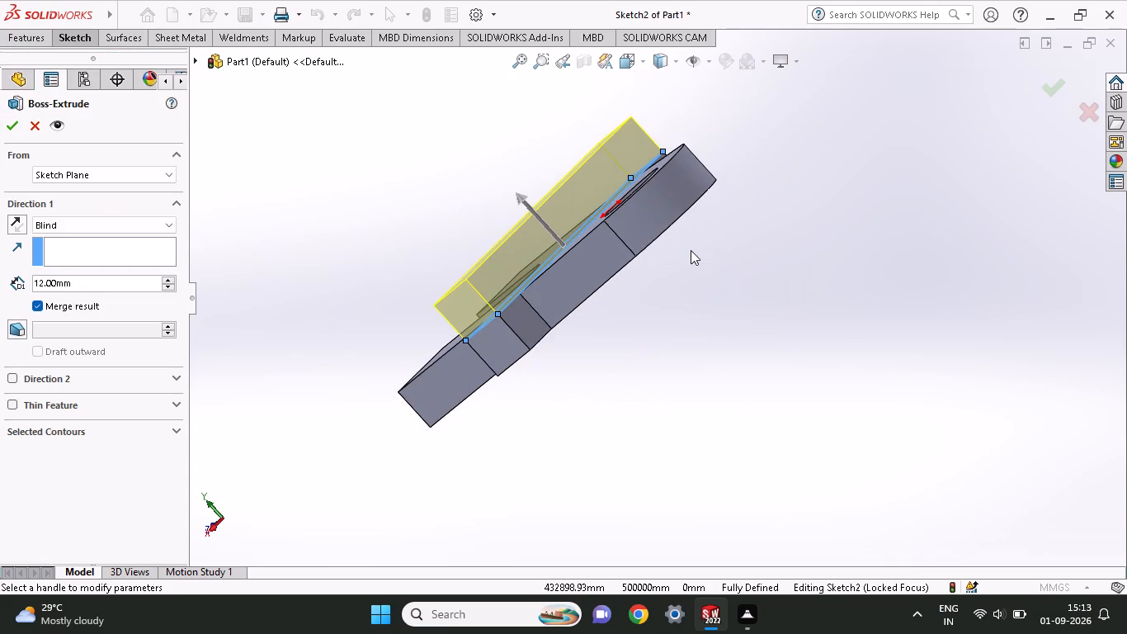
pyautogui.moveTo(691, 250); pyautogui.dragTo(729, 236, button='middle')
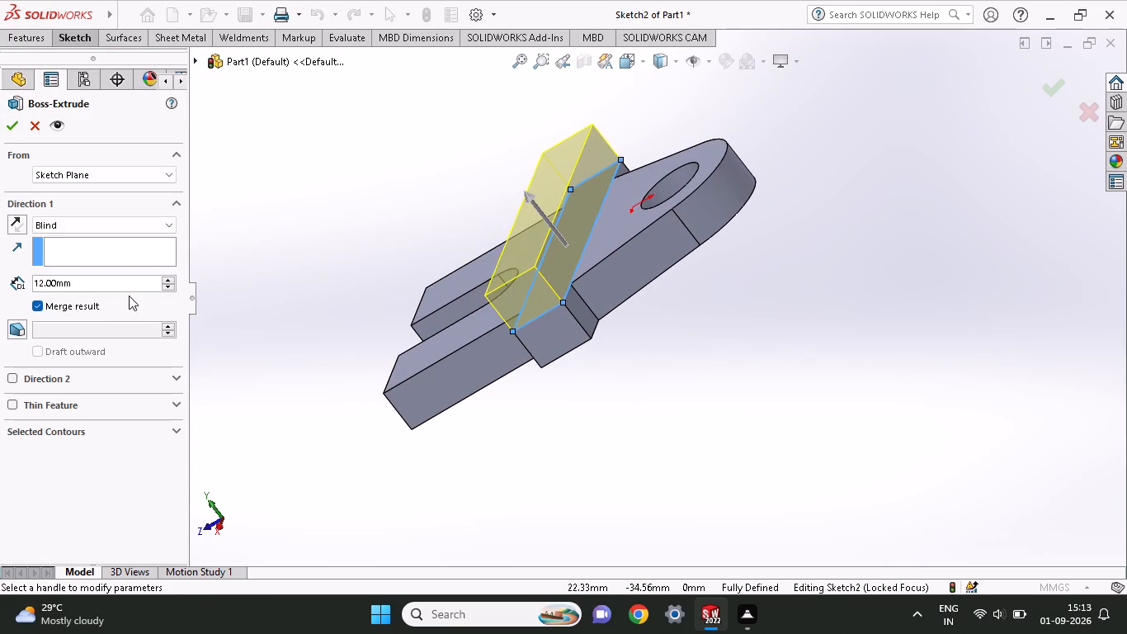
pyautogui.moveTo(92, 285); pyautogui.dragTo(0, 318)
pyautogui.write('13')
pyautogui.press('Return')
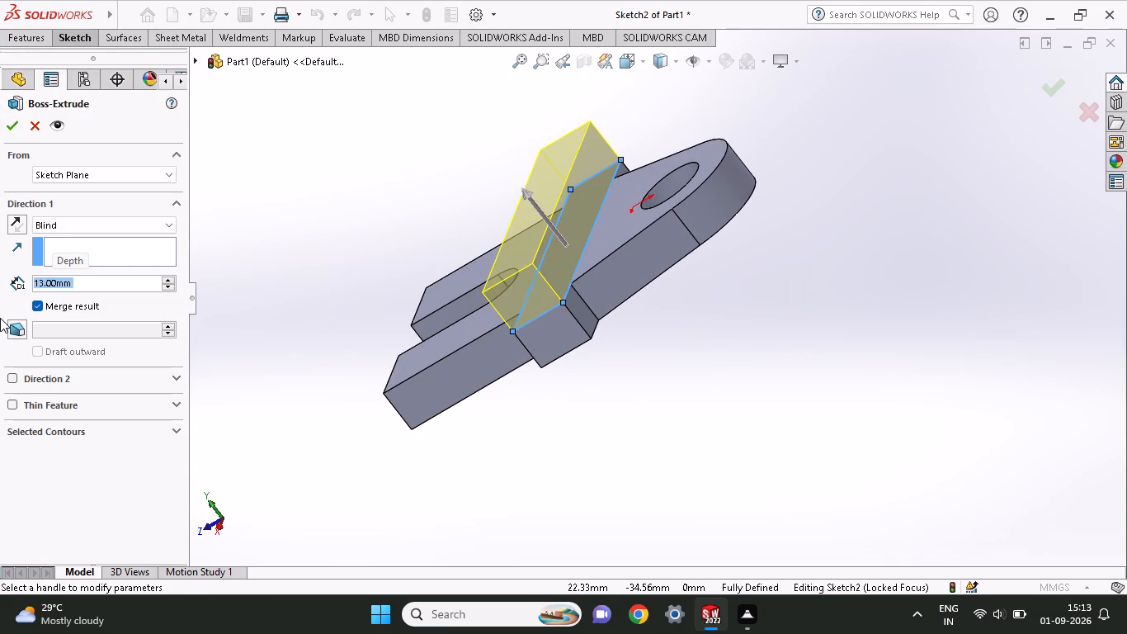
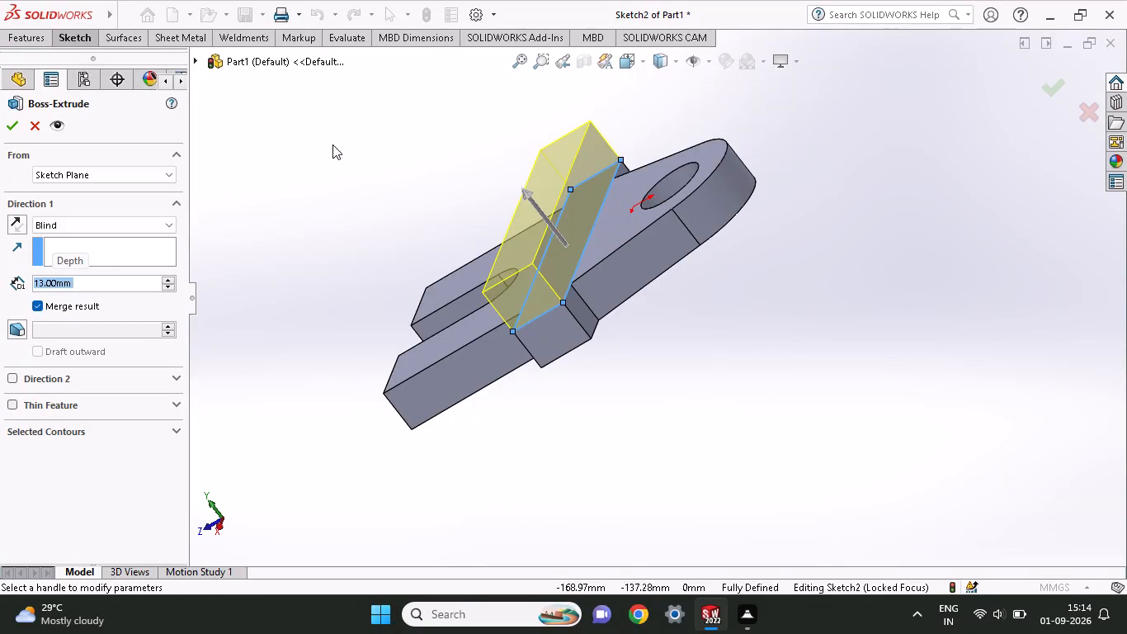
# Accept the 13 mm blind boss extrusion of the cross block.
pyautogui.click(13, 127)
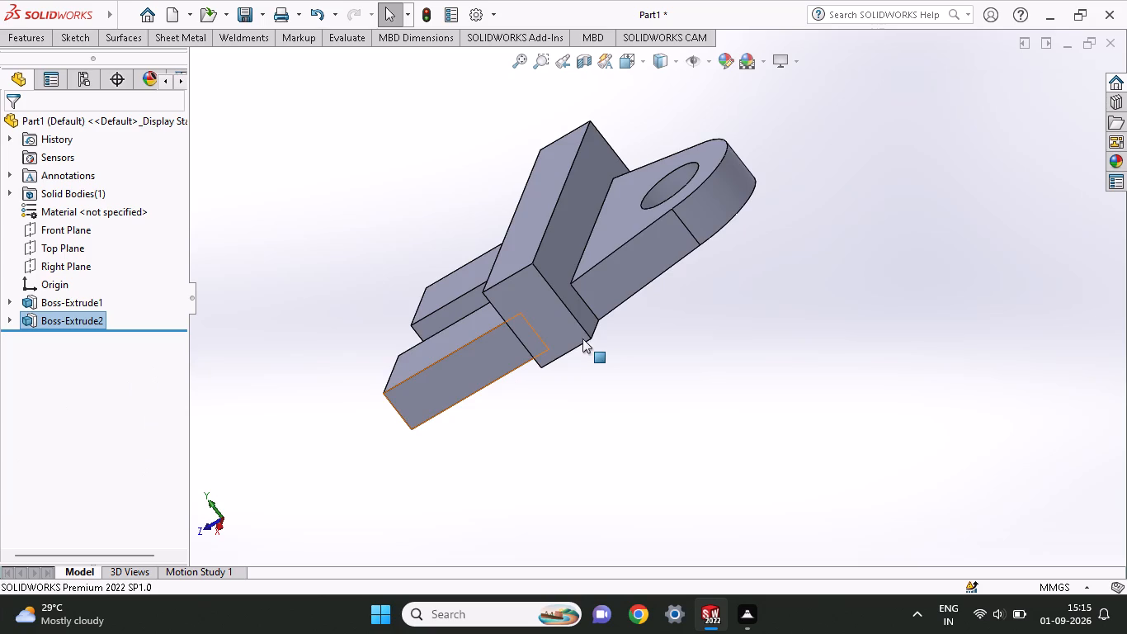
# On the cross block's face toward the slotted end, sketch a 10 × 25 mm corner rectangle at each outer end, either side of the plate.
pyautogui.moveTo(583, 337); pyautogui.dragTo(662, 272, button='middle')
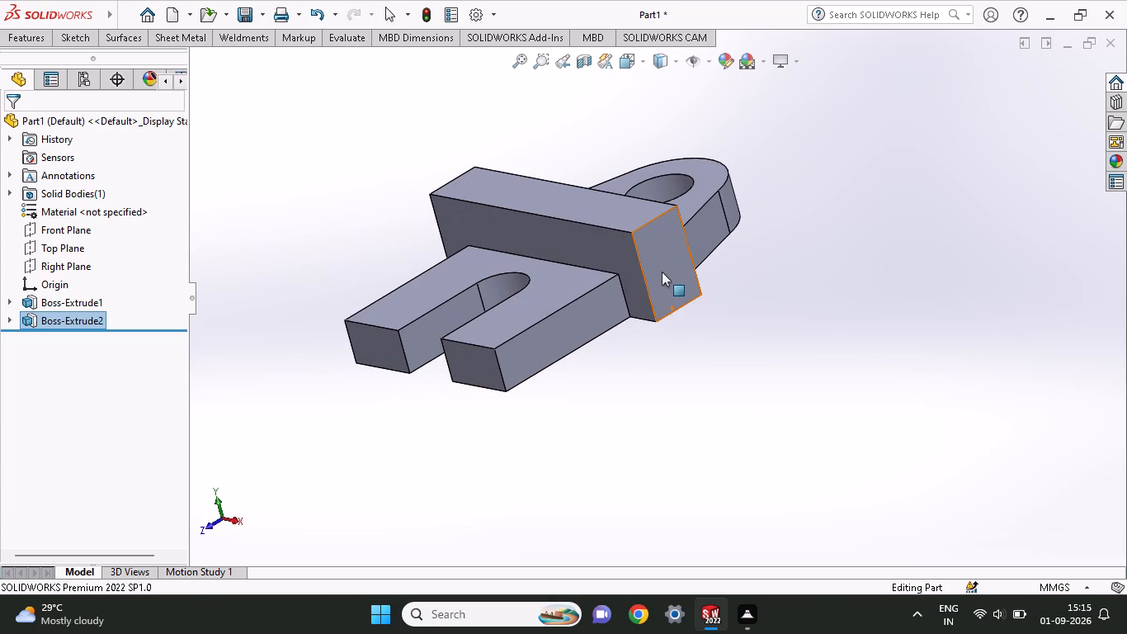
pyautogui.click(640, 296)
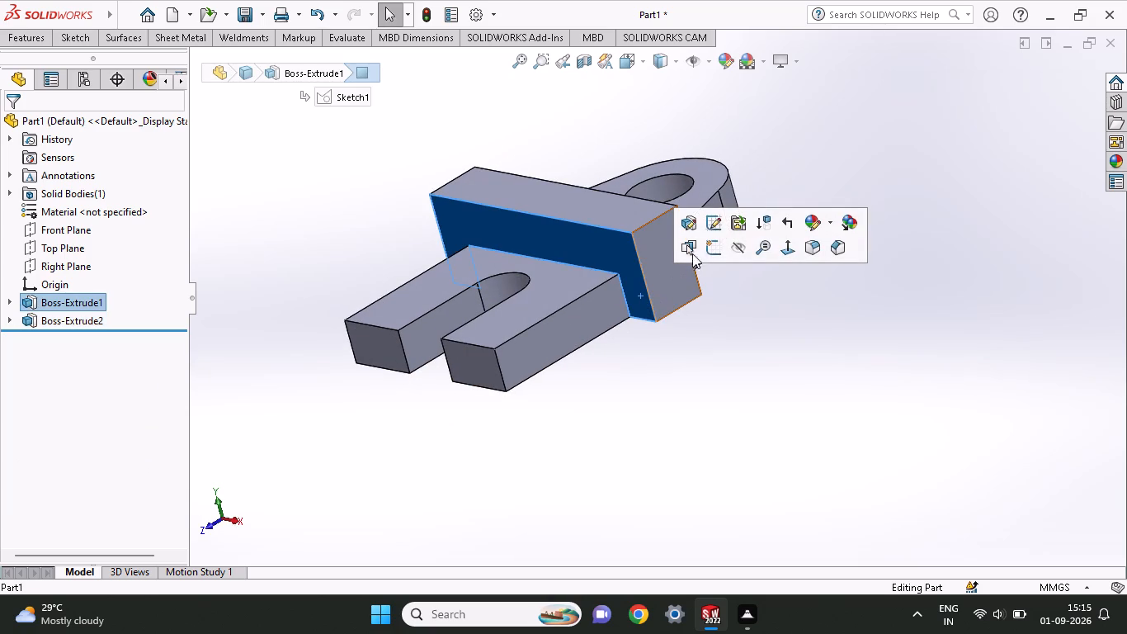
pyautogui.click(705, 248)
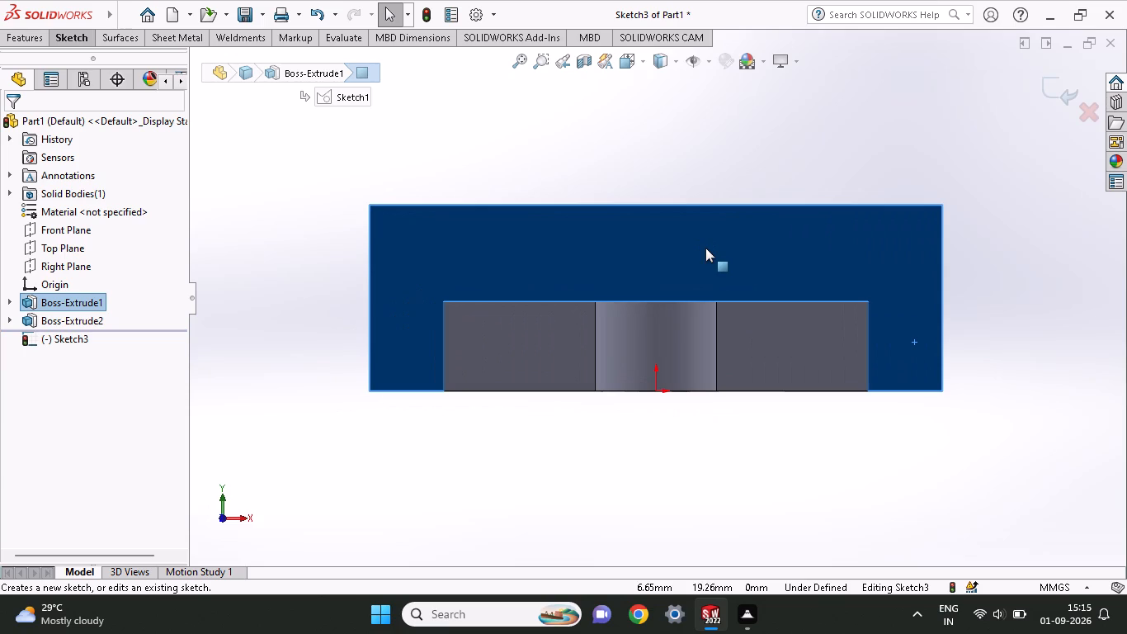
pyautogui.click(57, 40)
pyautogui.click(111, 78)
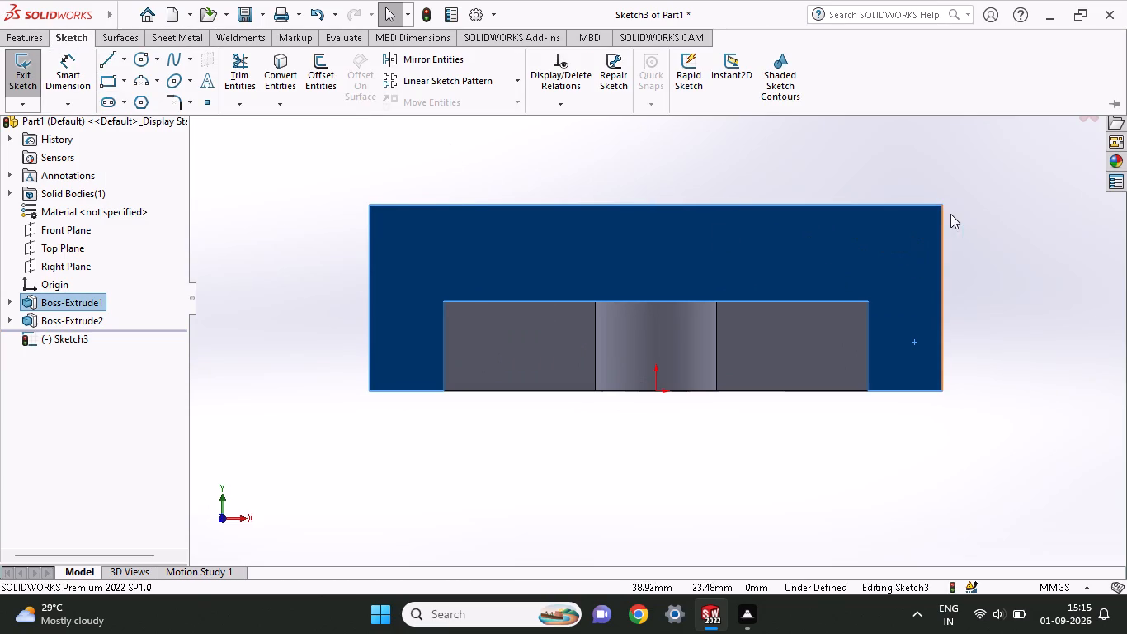
pyautogui.click(116, 76)
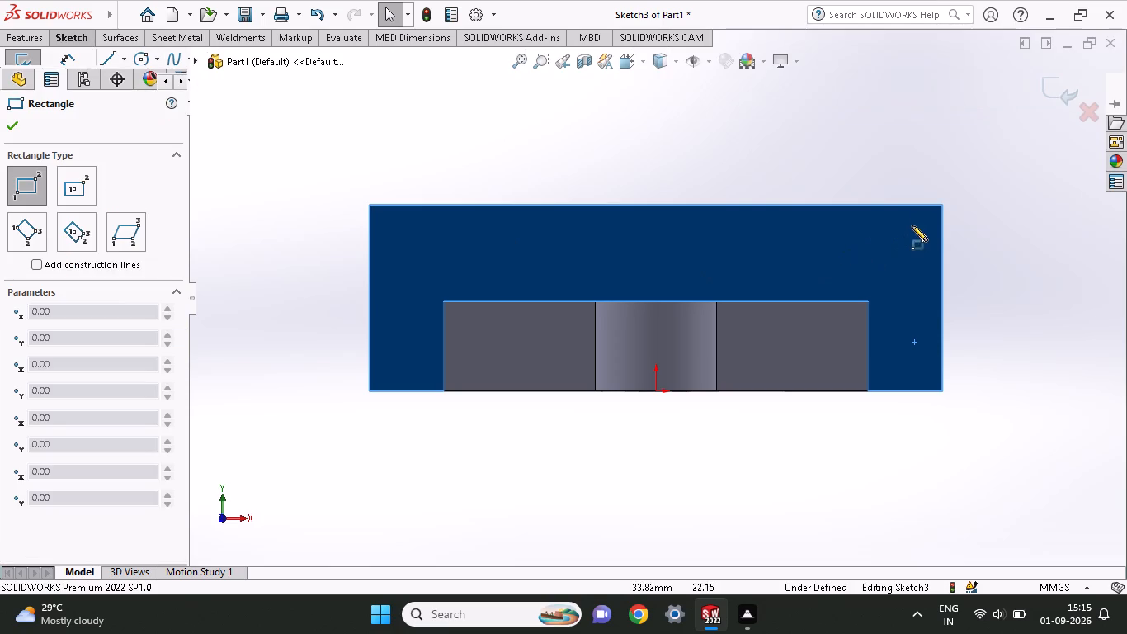
pyautogui.click(941, 203)
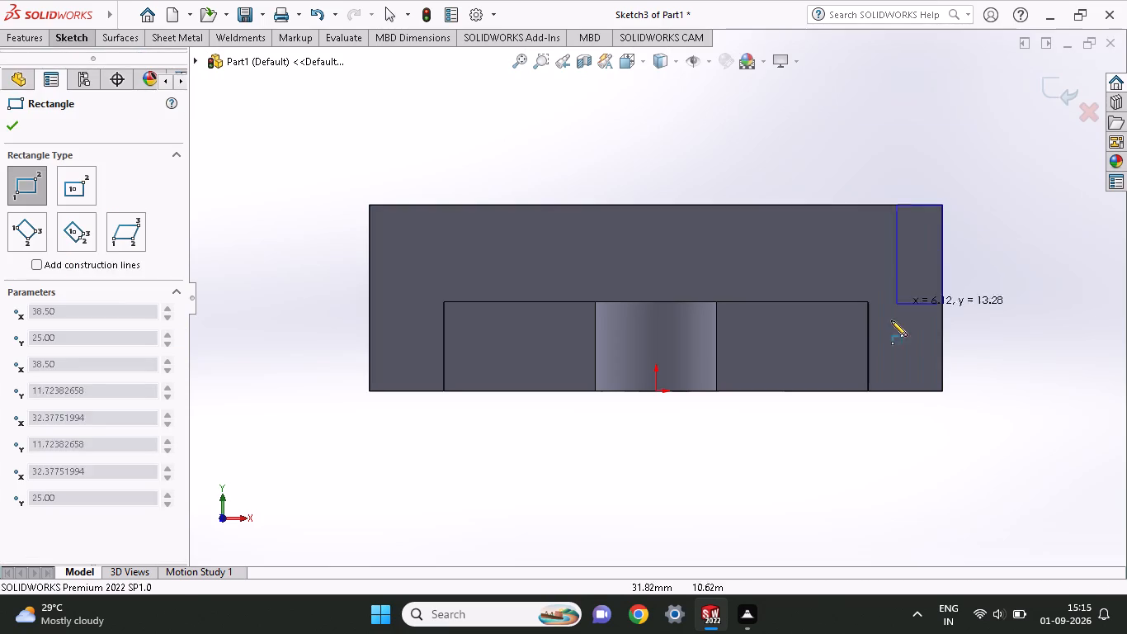
pyautogui.click(868, 389)
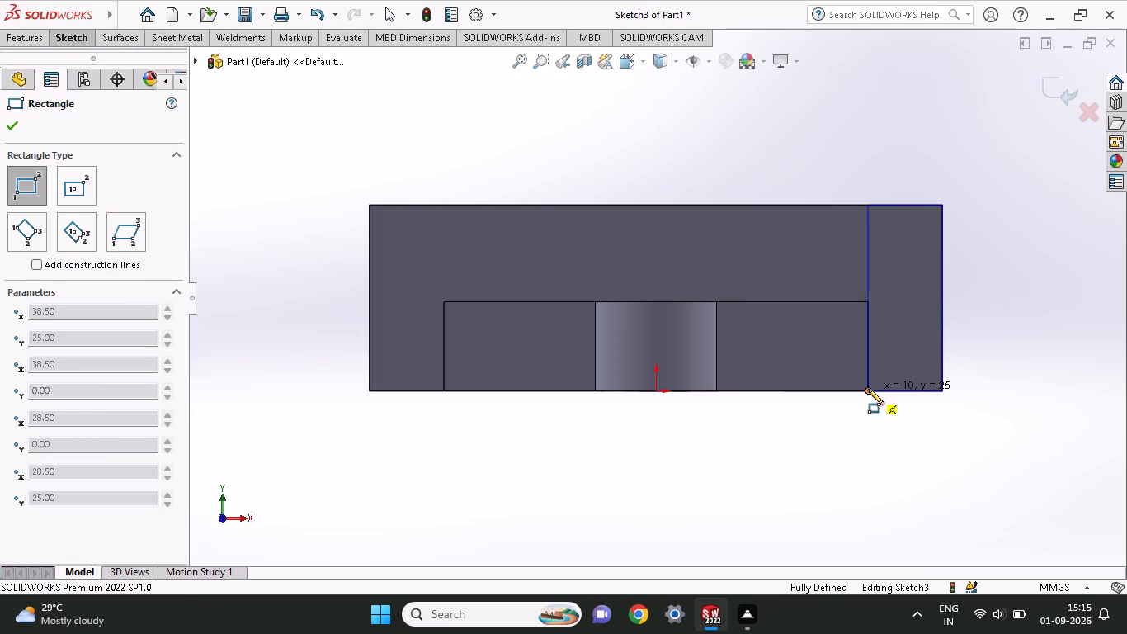
pyautogui.click(443, 393)
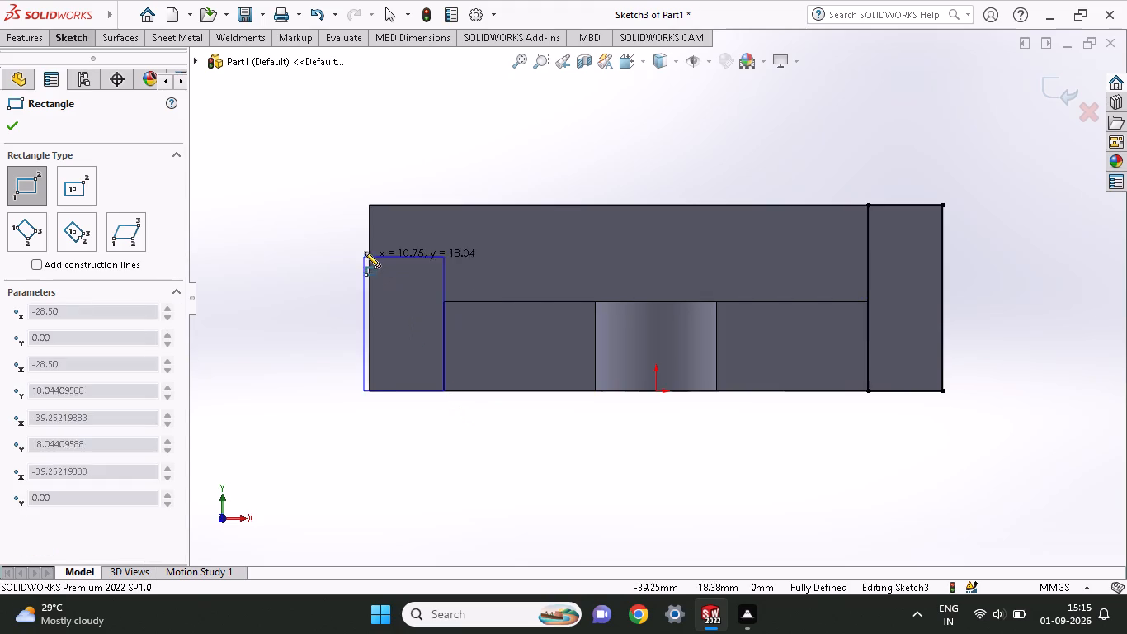
pyautogui.click(371, 206)
# Extrude both 10 × 25 mm rectangles 80 mm blind past the slotted end as two parallel arms merged with the body.
pyautogui.moveTo(985, 213); pyautogui.dragTo(919, 272, button='middle')
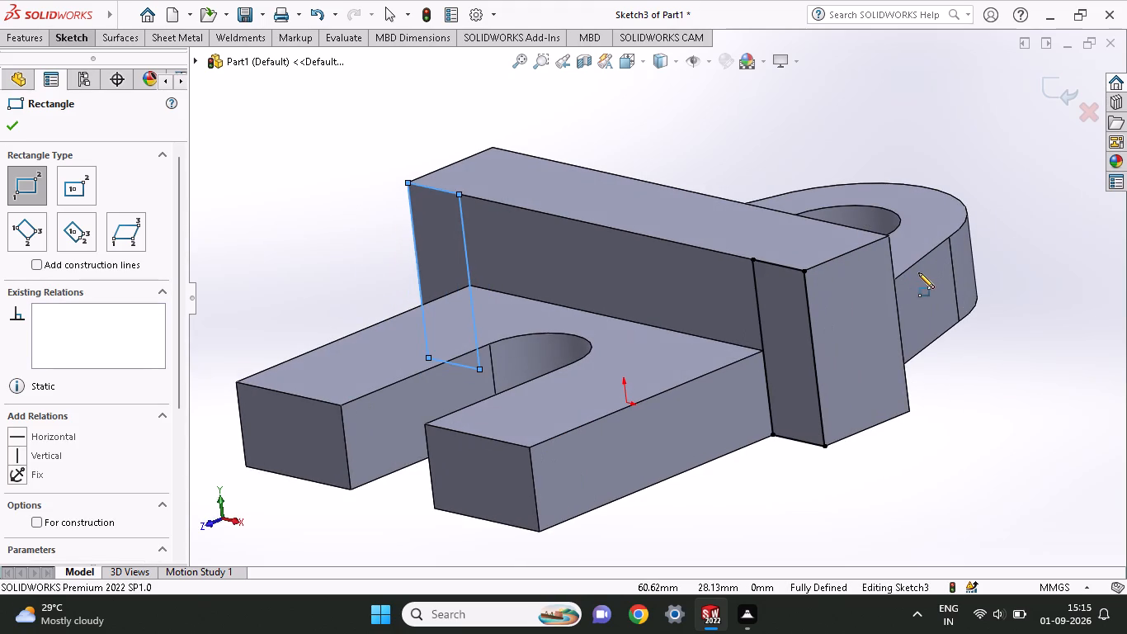
pyautogui.click(30, 38)
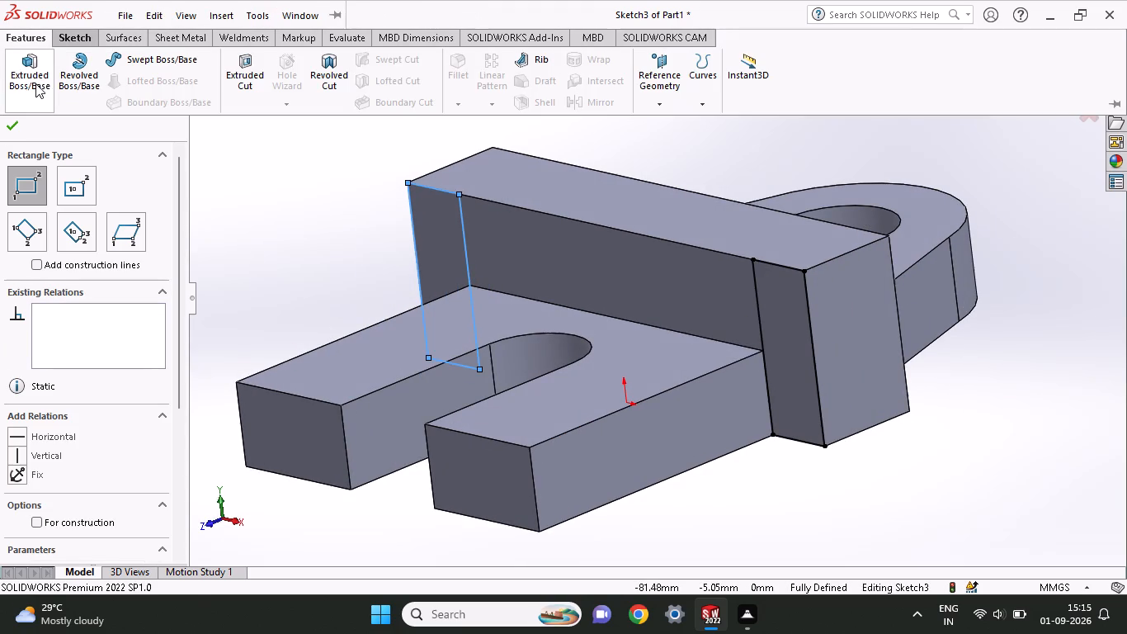
pyautogui.click(44, 79)
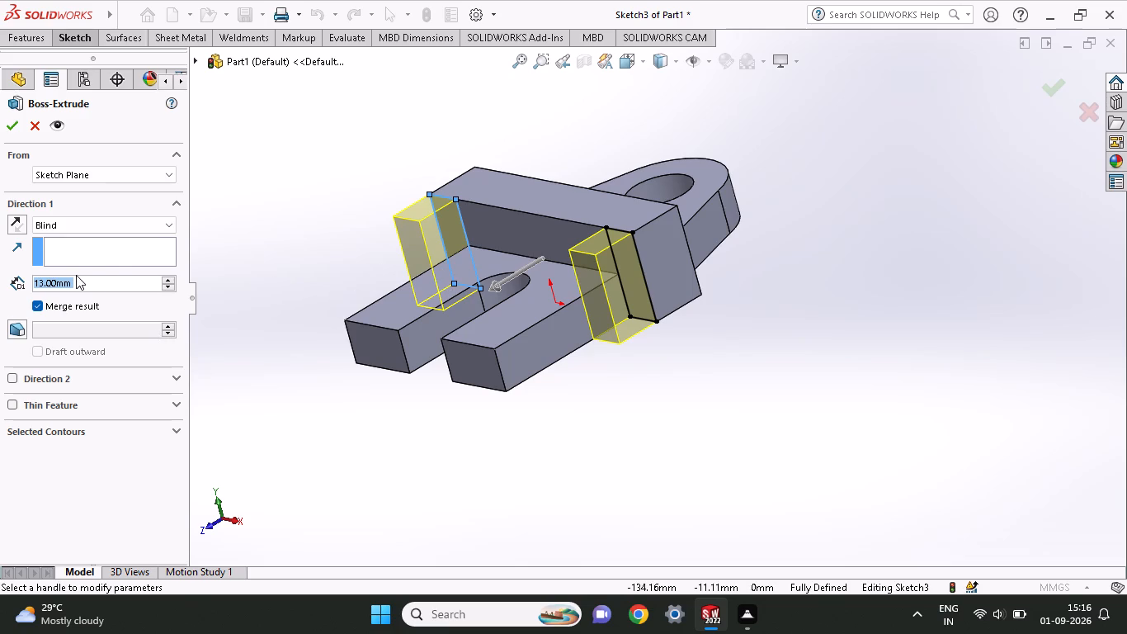
pyautogui.write('80')
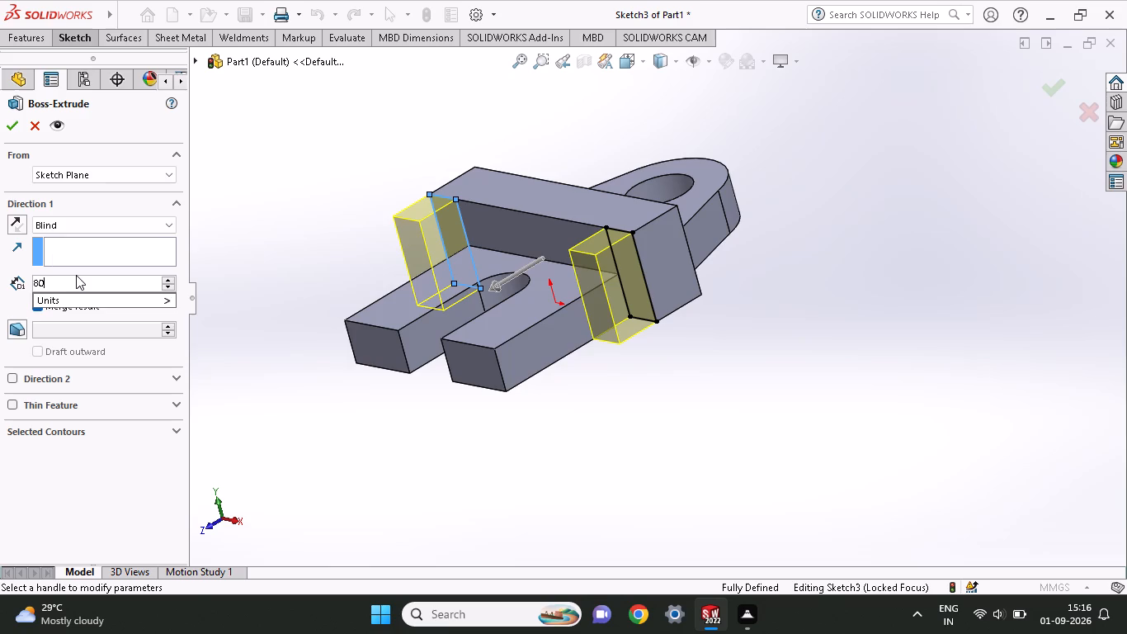
pyautogui.press('Return')
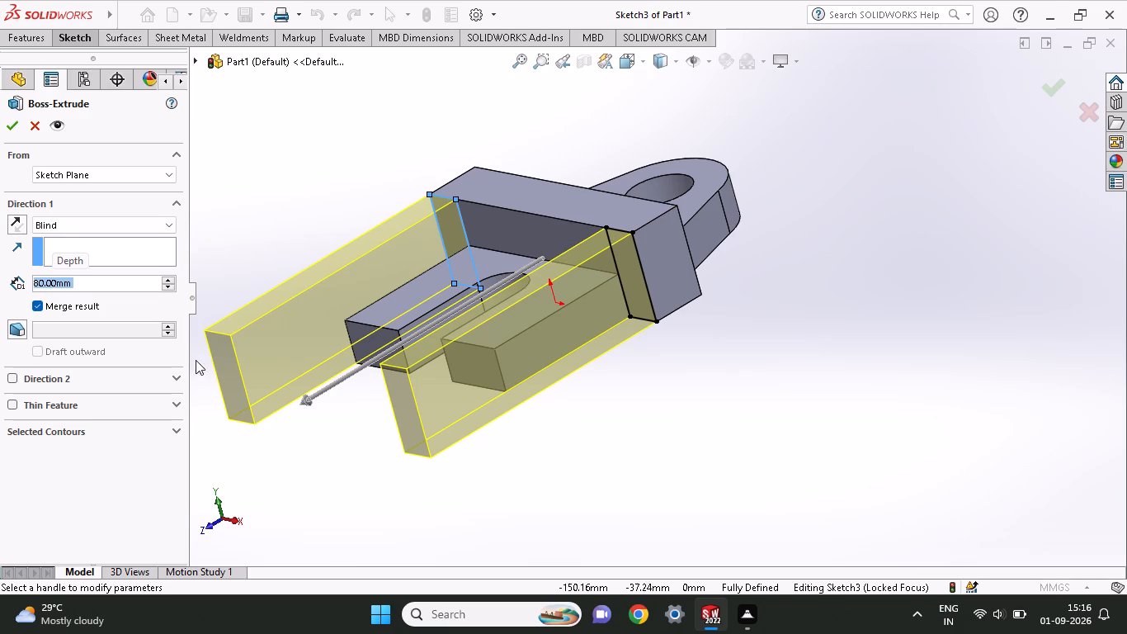
pyautogui.click(6, 125)
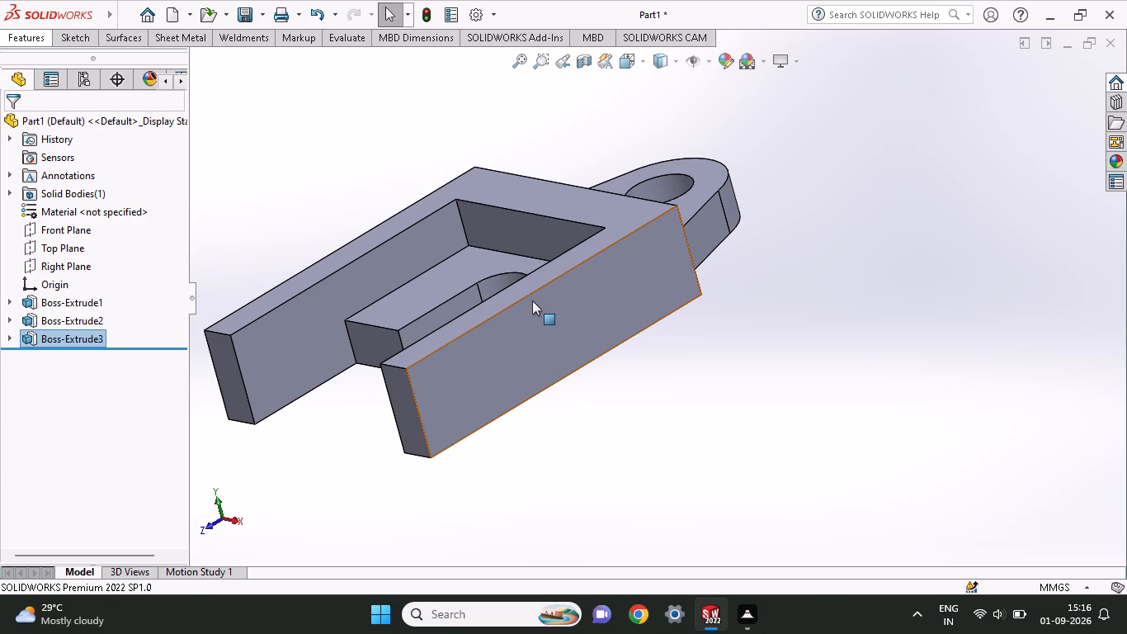
# Start a sketch on the outer side face of the arm on the +X side.
pyautogui.moveTo(488, 344); pyautogui.dragTo(477, 306, button='middle')
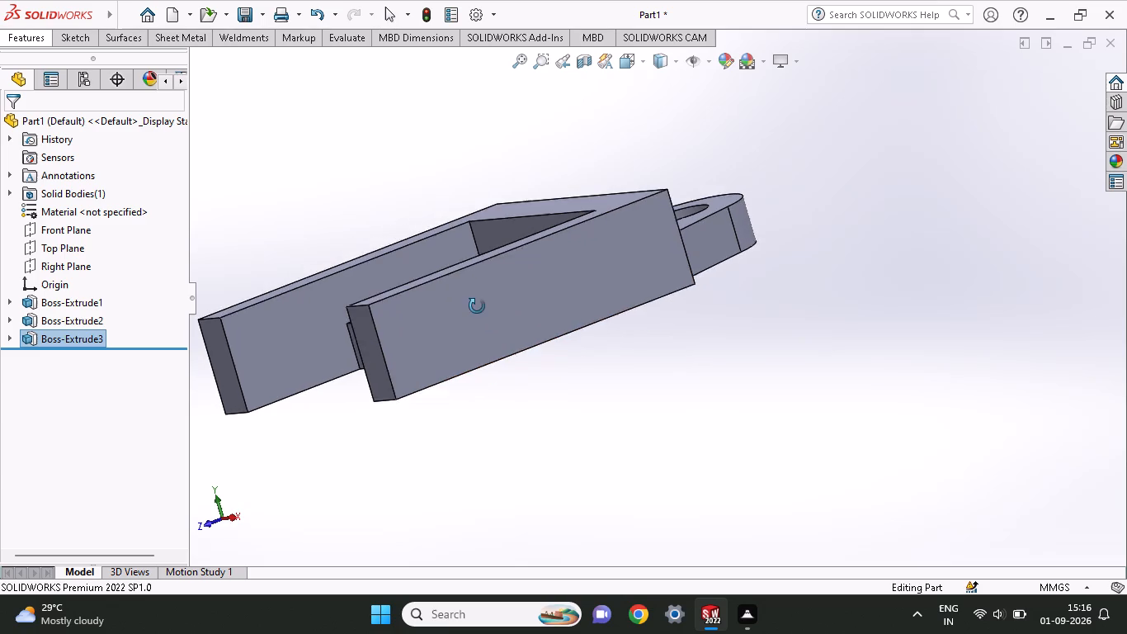
pyautogui.moveTo(477, 306); pyautogui.dragTo(464, 297, button='middle')
pyautogui.click(365, 324)
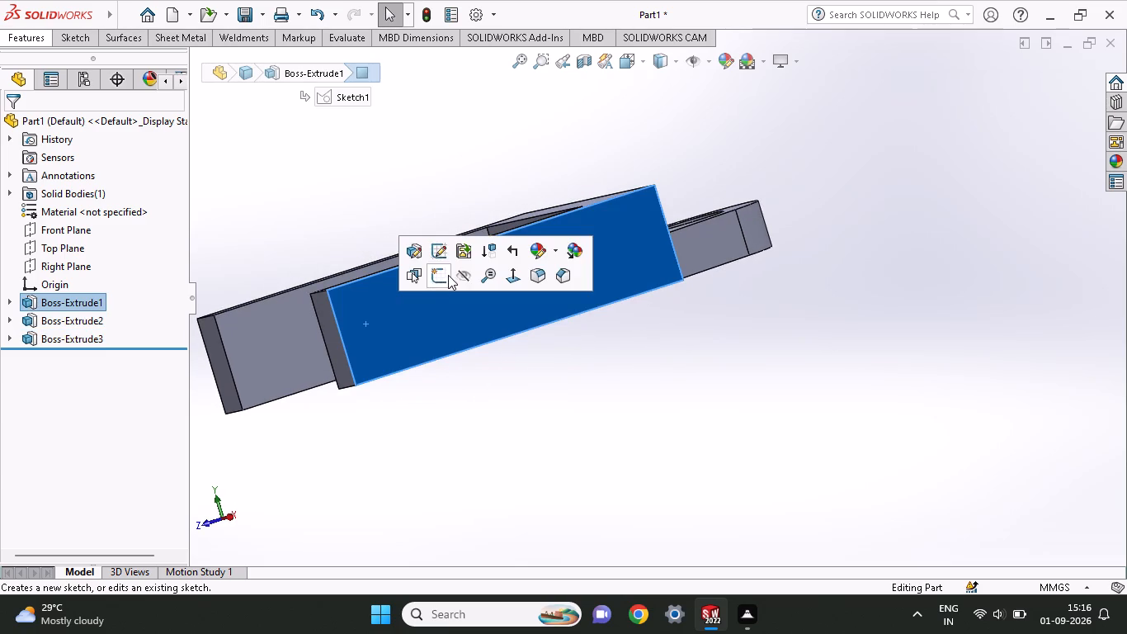
pyautogui.click(439, 280)
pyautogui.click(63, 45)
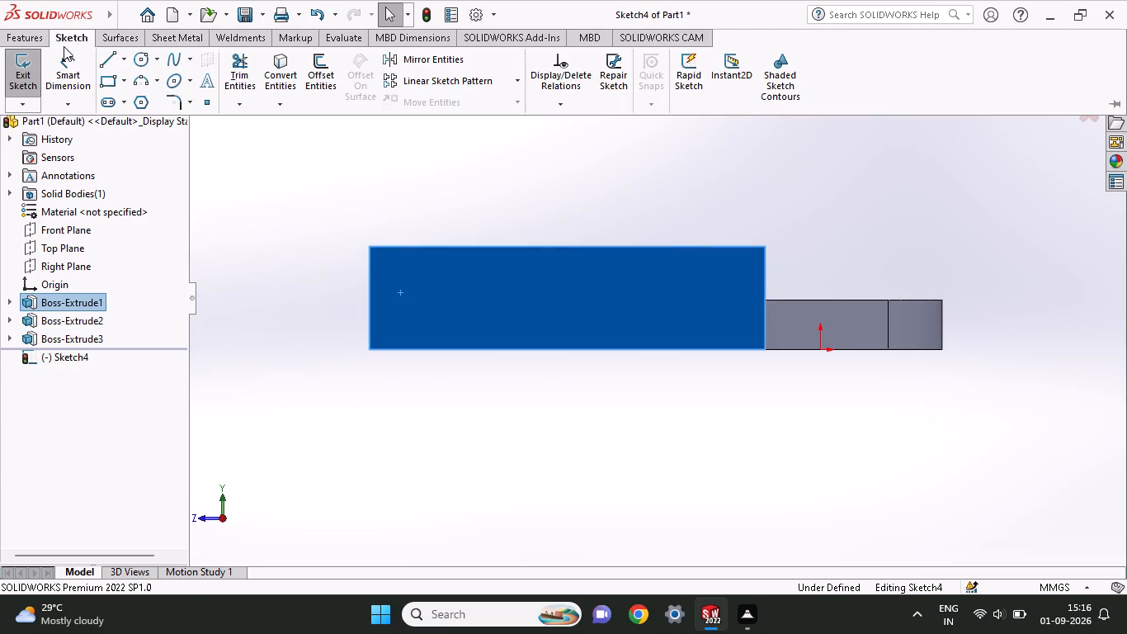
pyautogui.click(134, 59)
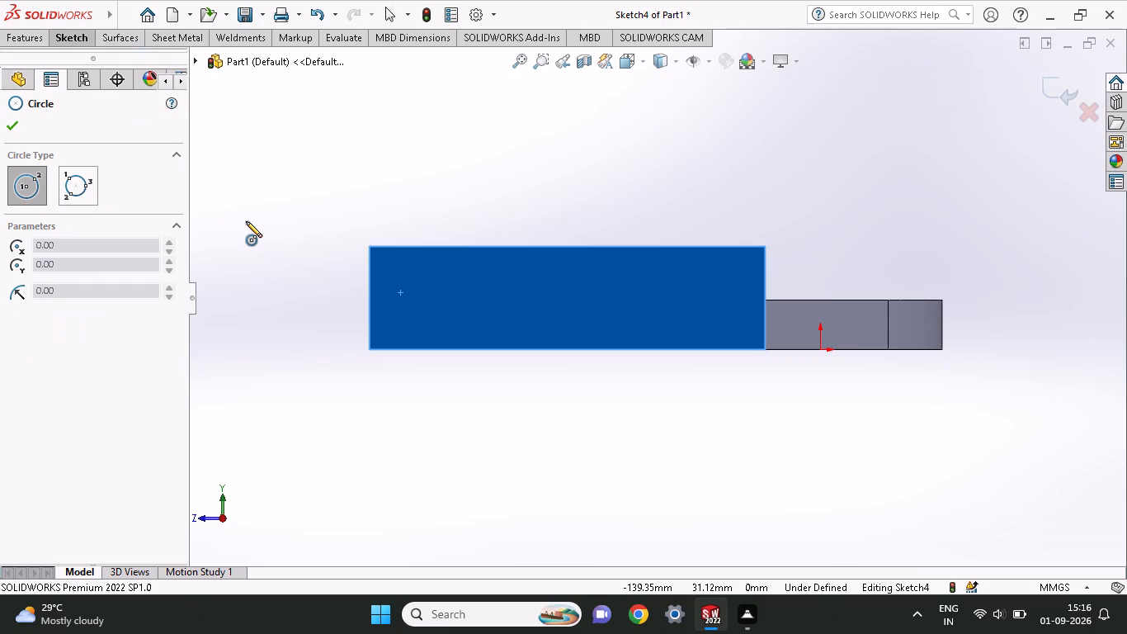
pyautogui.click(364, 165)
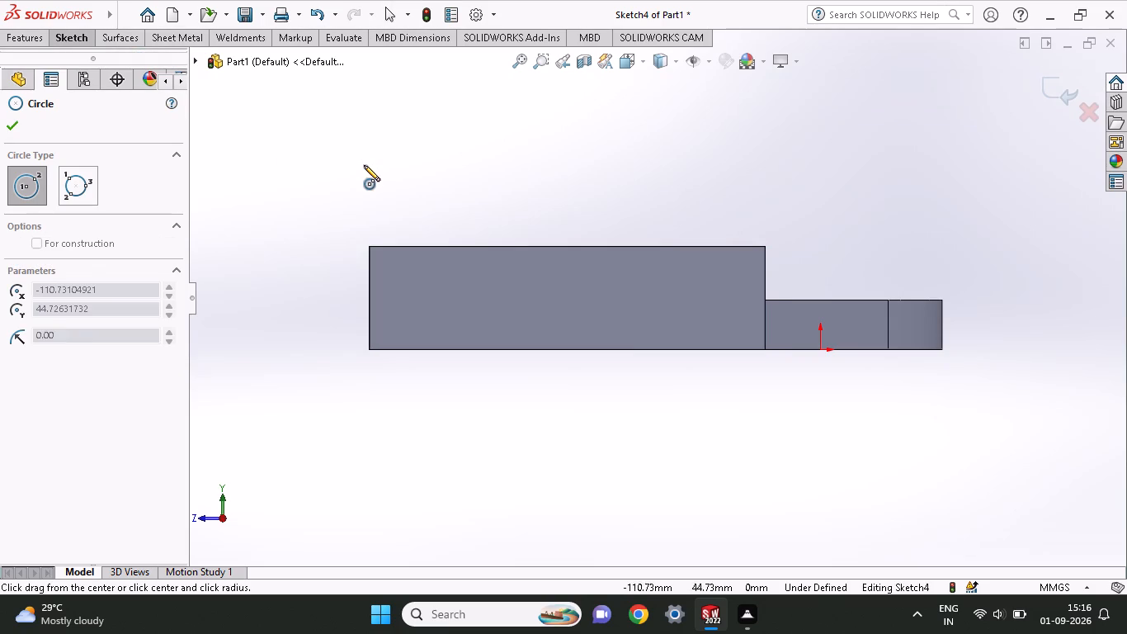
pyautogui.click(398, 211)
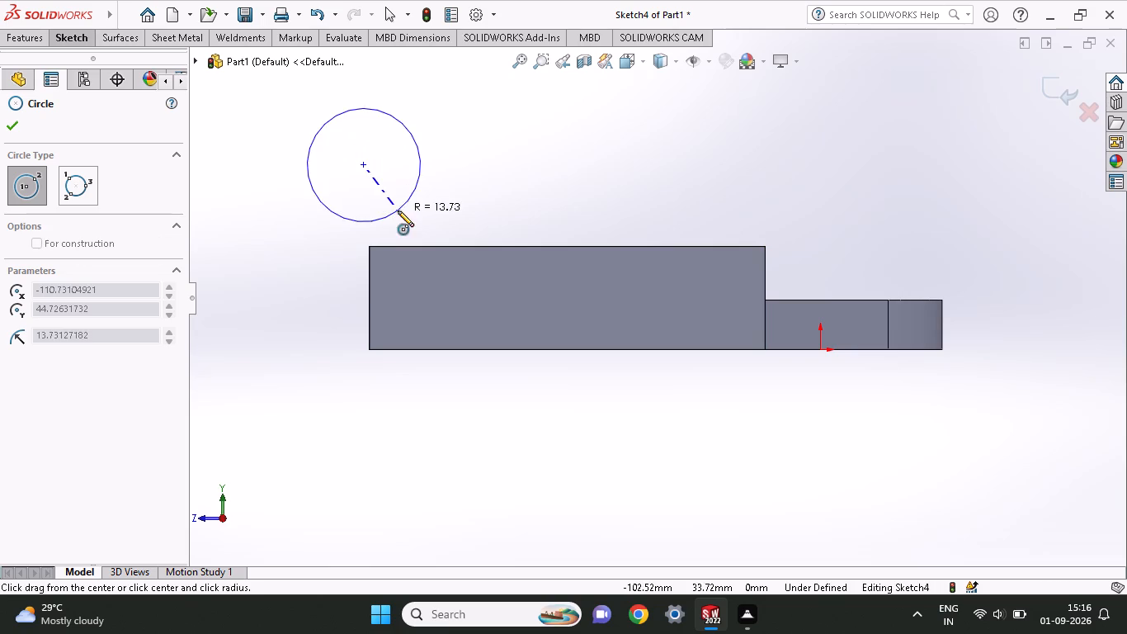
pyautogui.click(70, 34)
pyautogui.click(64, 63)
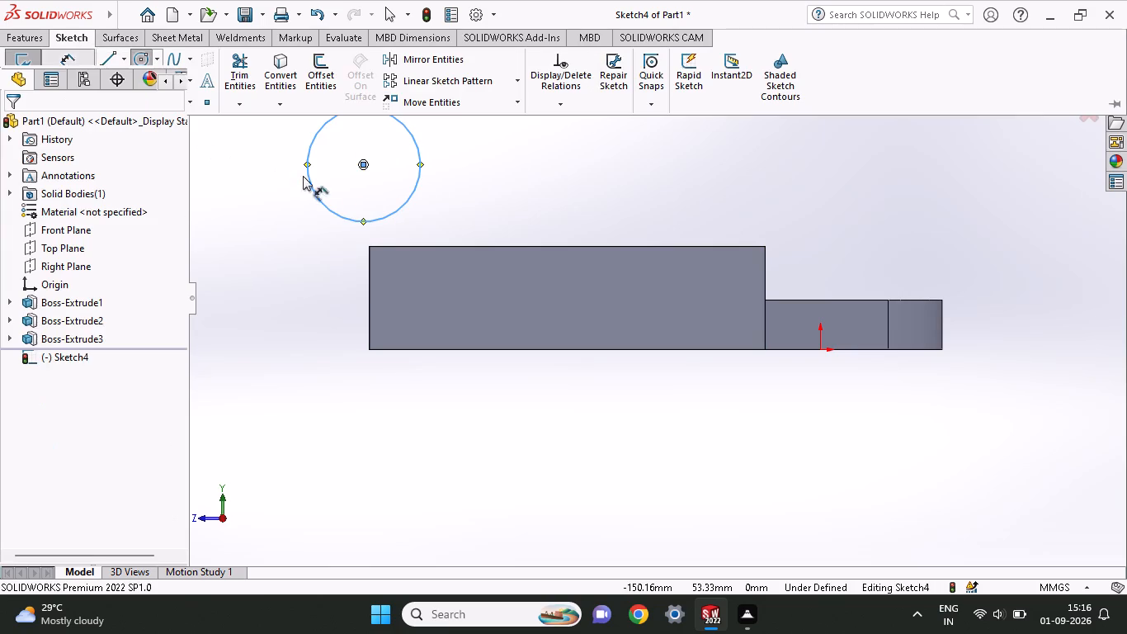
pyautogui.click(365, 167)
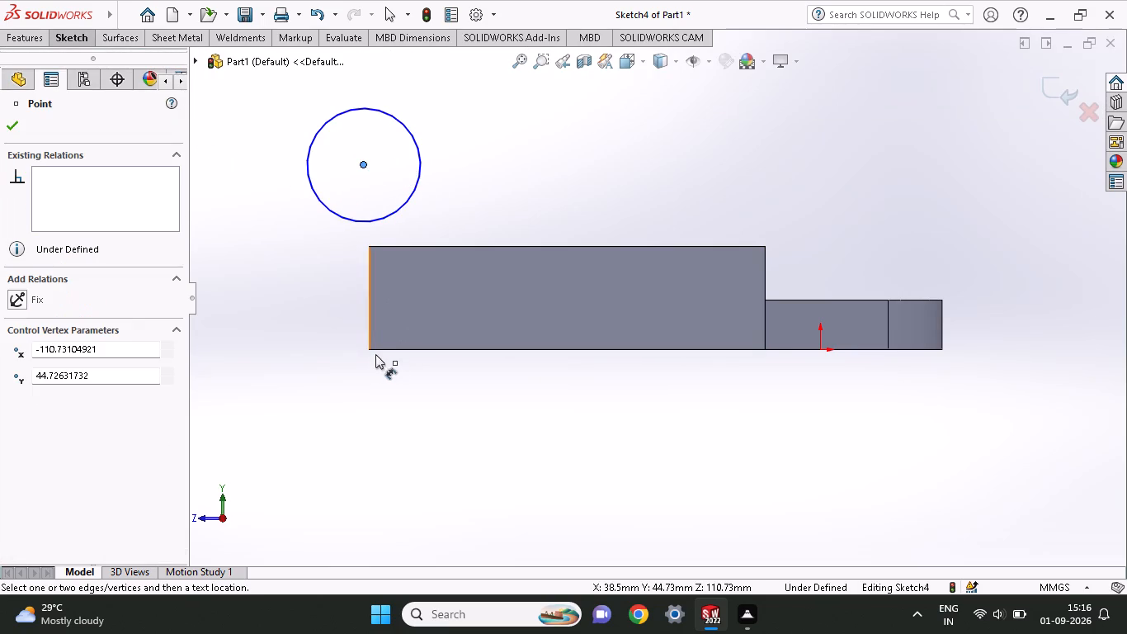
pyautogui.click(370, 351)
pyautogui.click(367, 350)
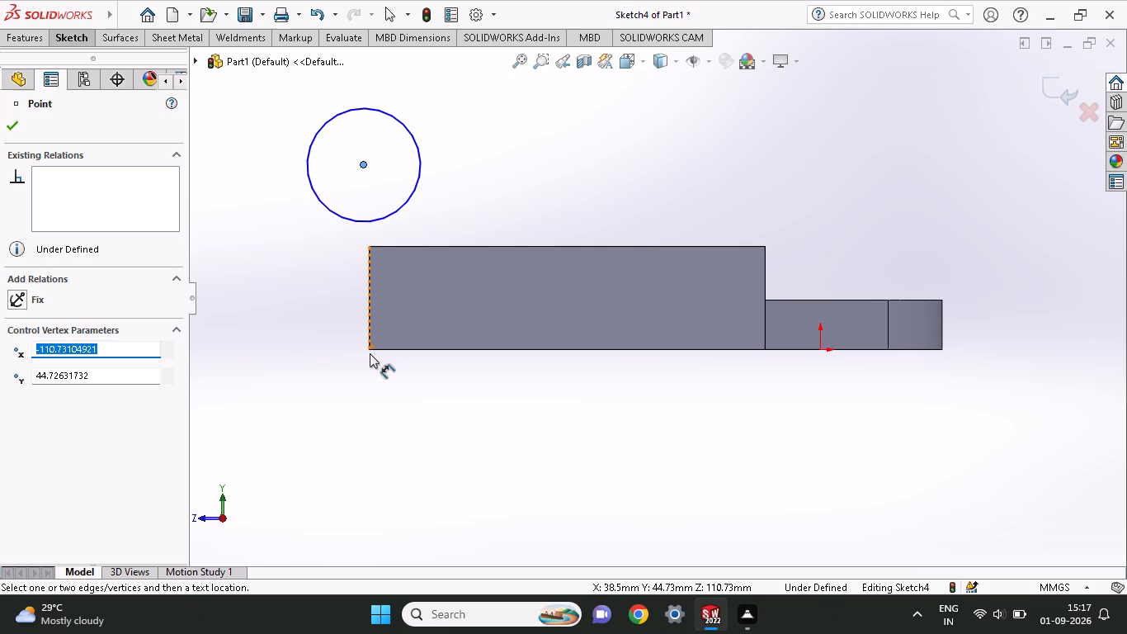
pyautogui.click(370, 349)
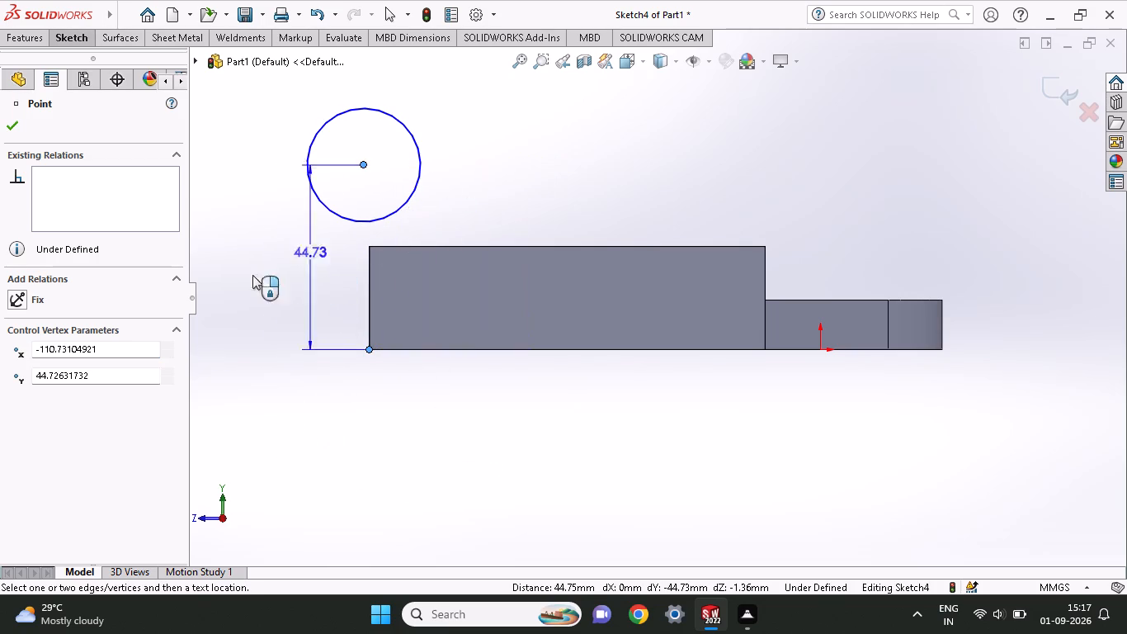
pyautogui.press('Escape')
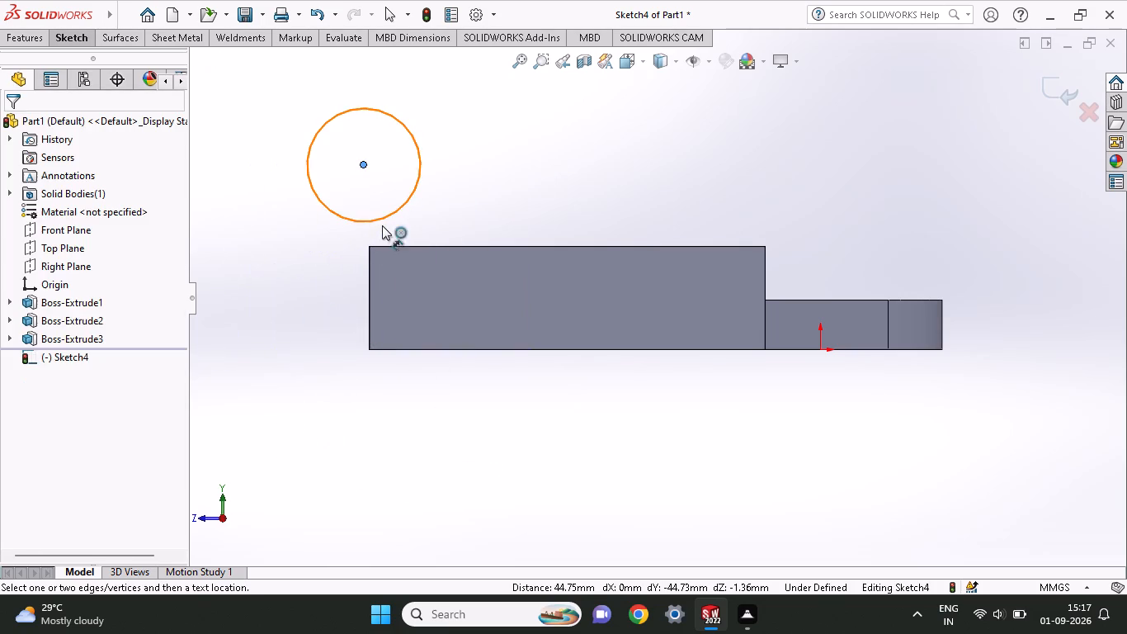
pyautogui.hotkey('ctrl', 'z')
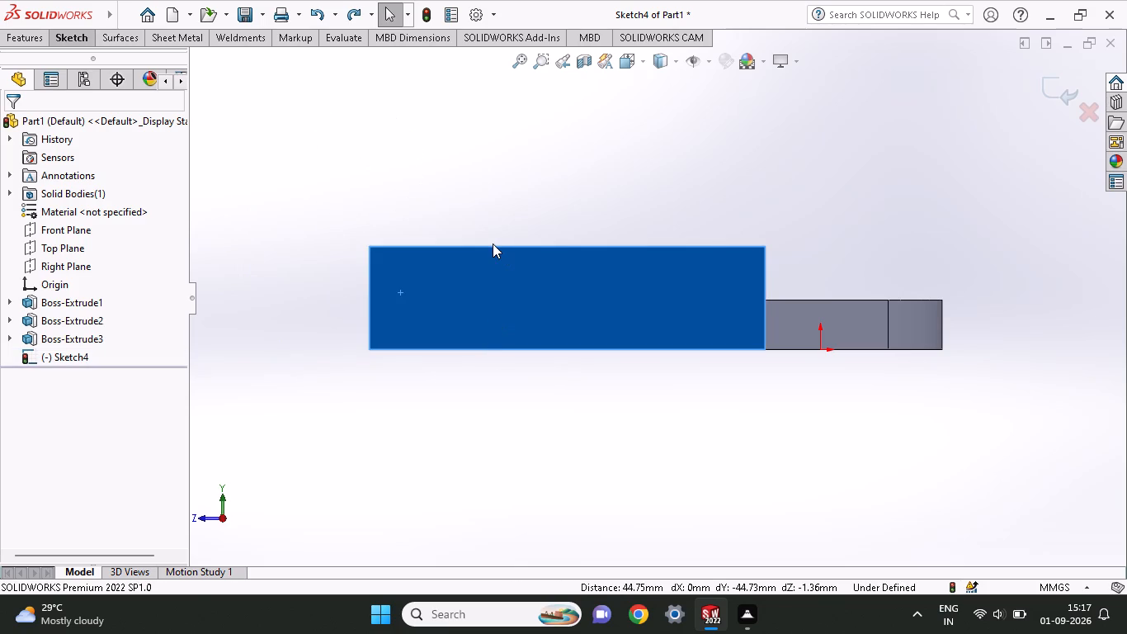
# Sketch two concentric circles of about 15.3 and 10.2 mm radius, centred above the arm's free end in line with its end edge.
pyautogui.click(73, 38)
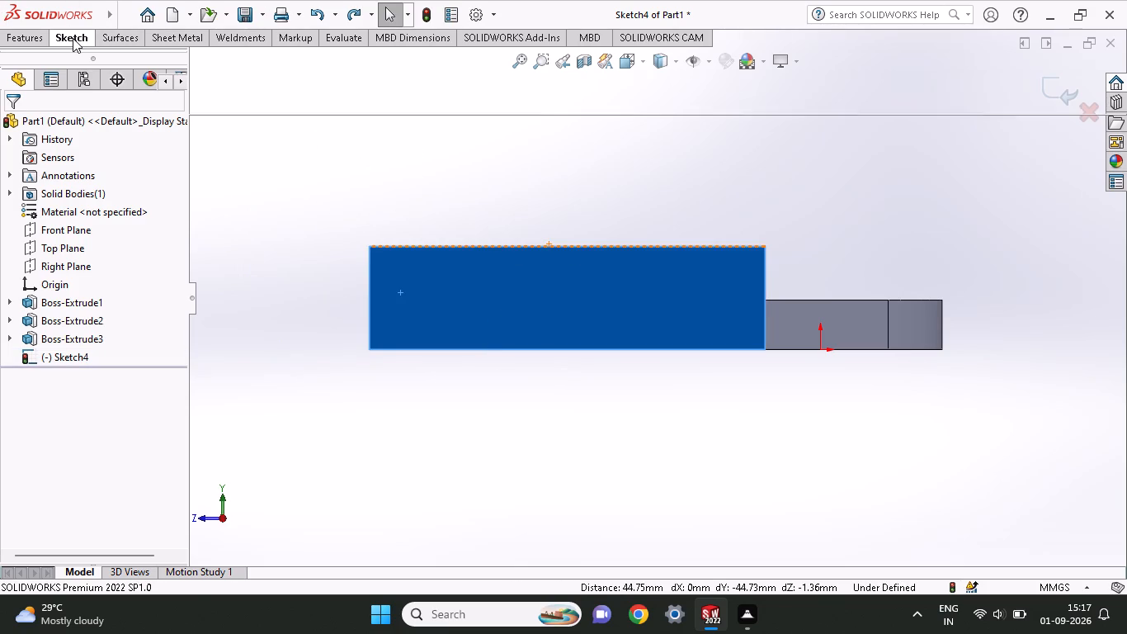
pyautogui.click(135, 69)
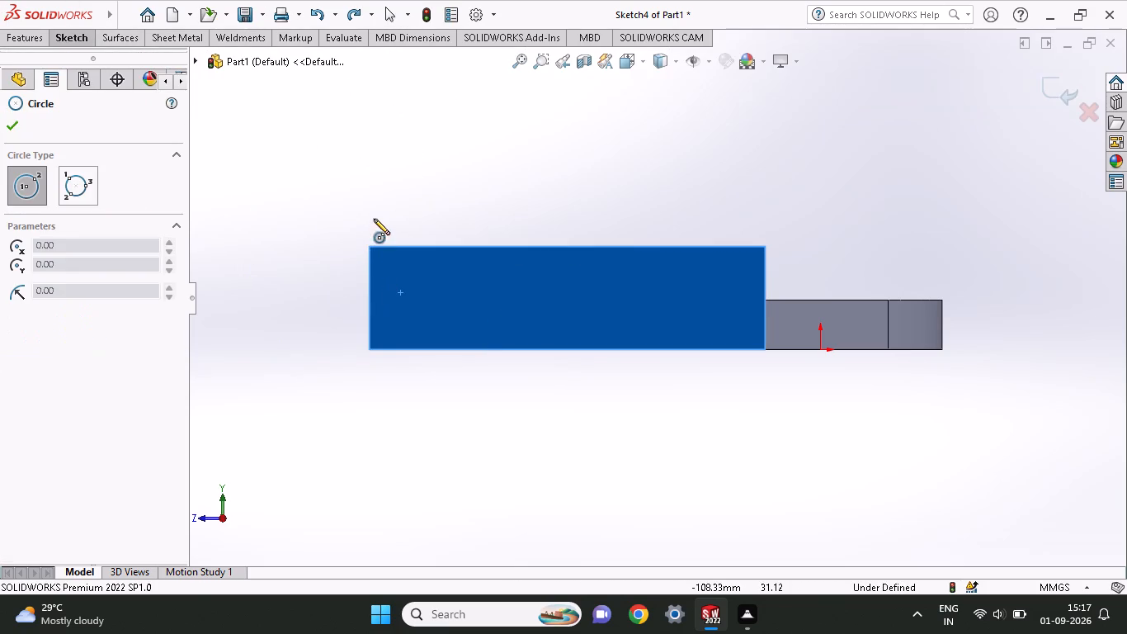
pyautogui.click(371, 201)
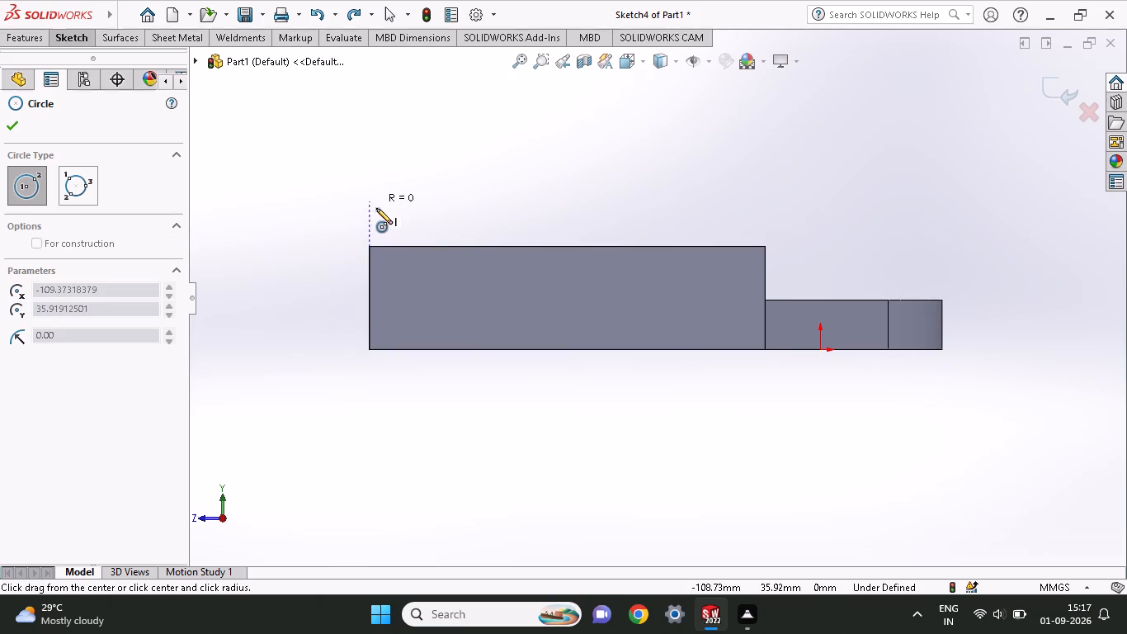
pyautogui.click(405, 253)
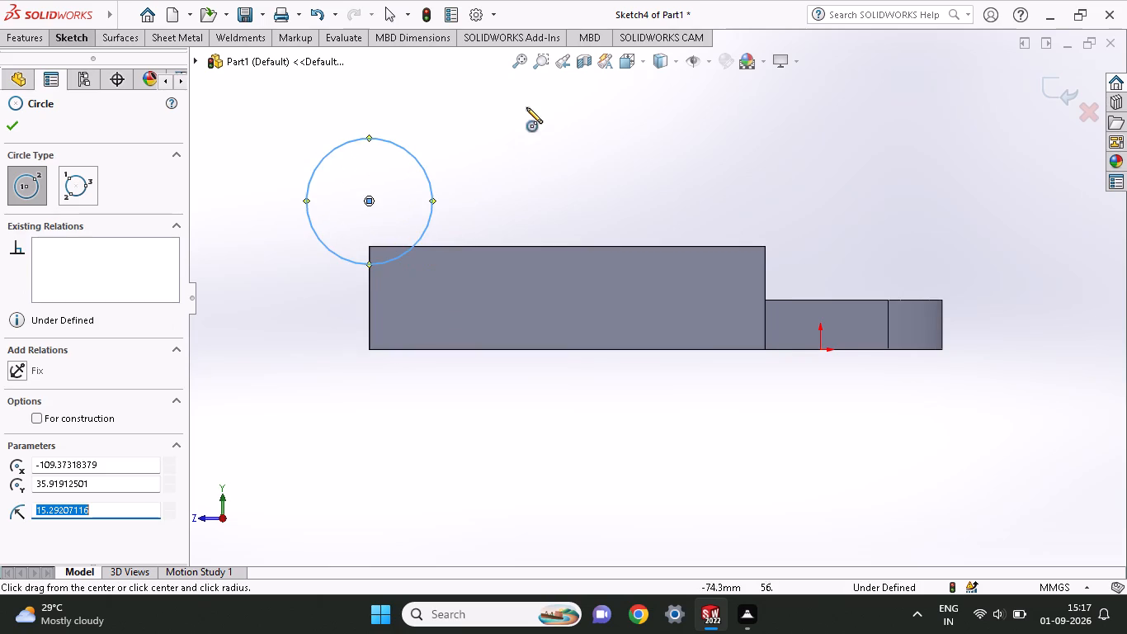
pyautogui.click(370, 201)
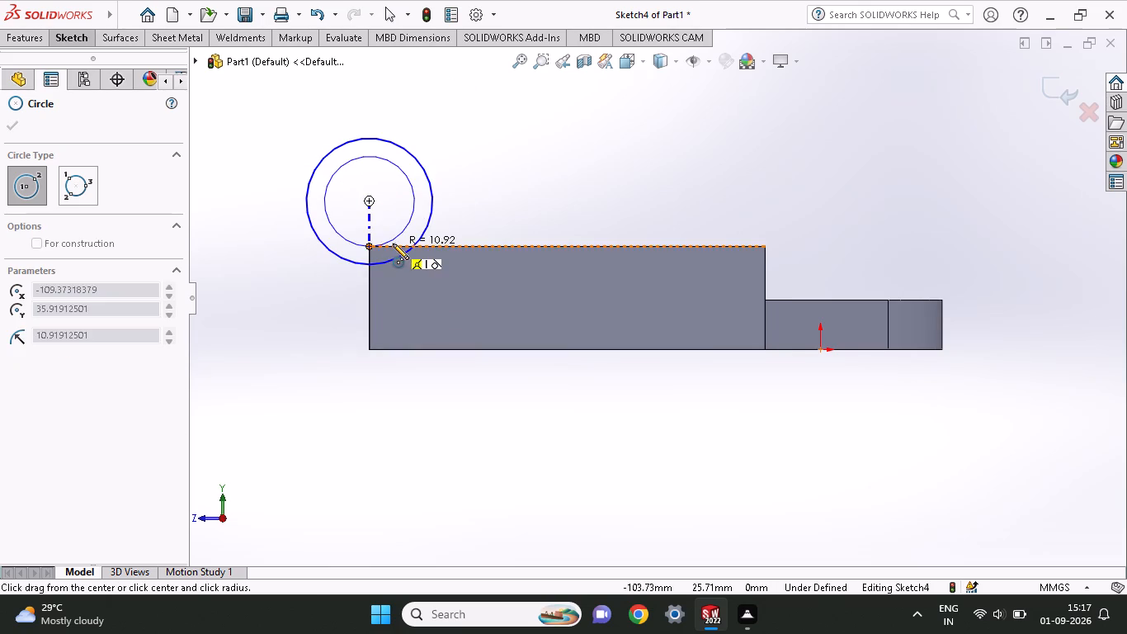
pyautogui.click(385, 240)
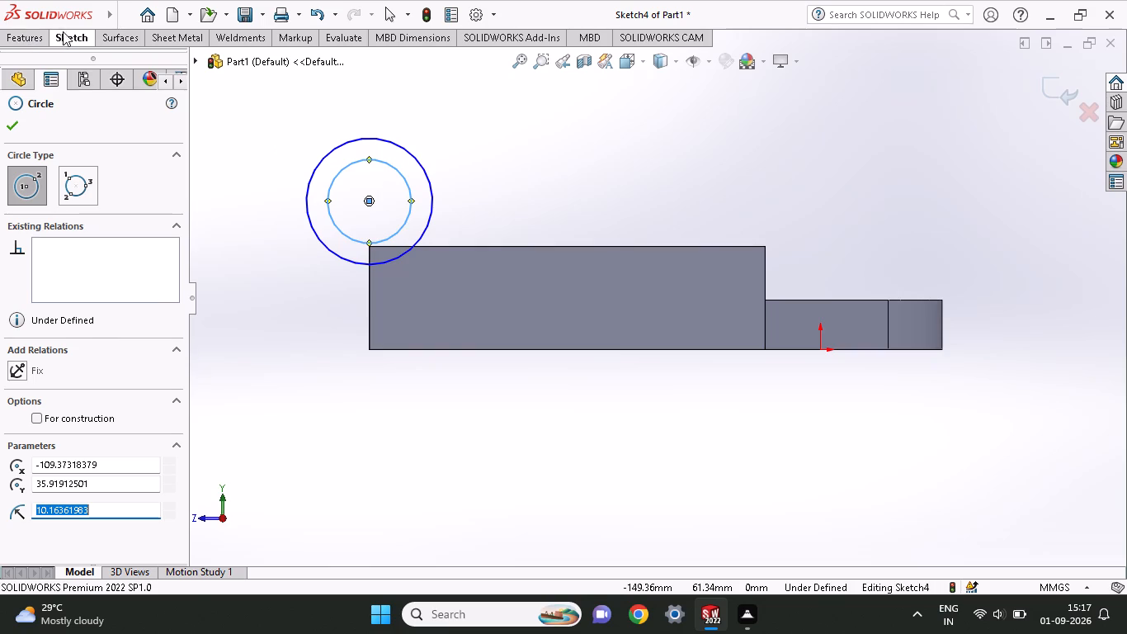
# Dimension the outer circle to 36 mm diameter and the inner circle to 22 mm diameter.
pyautogui.click(66, 31)
pyautogui.click(63, 62)
pyautogui.click(422, 168)
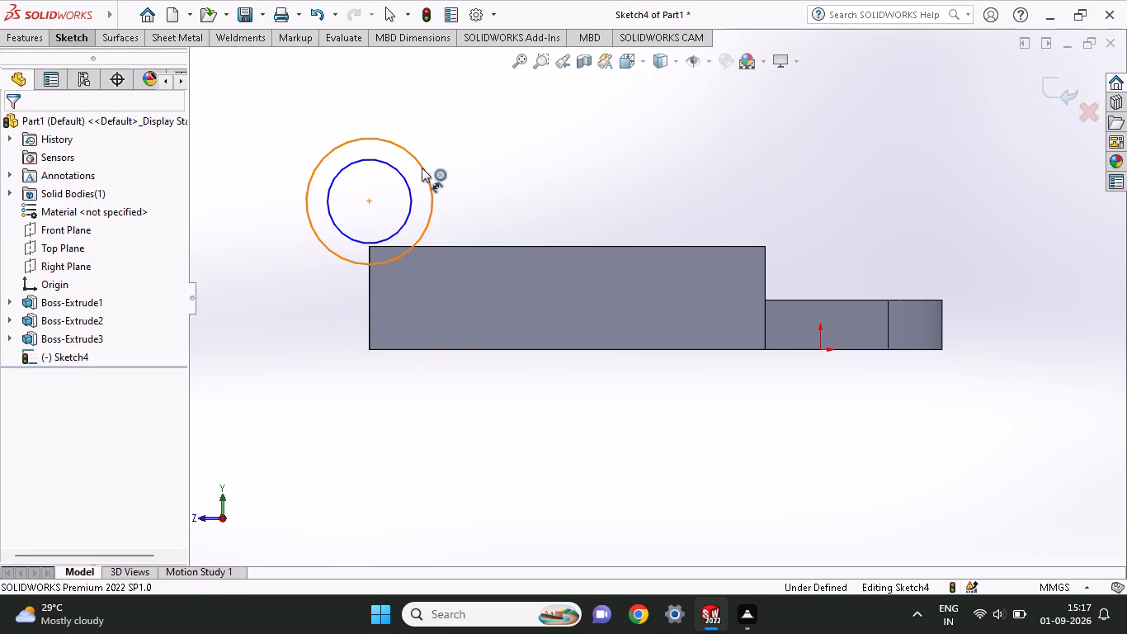
pyautogui.click(413, 102)
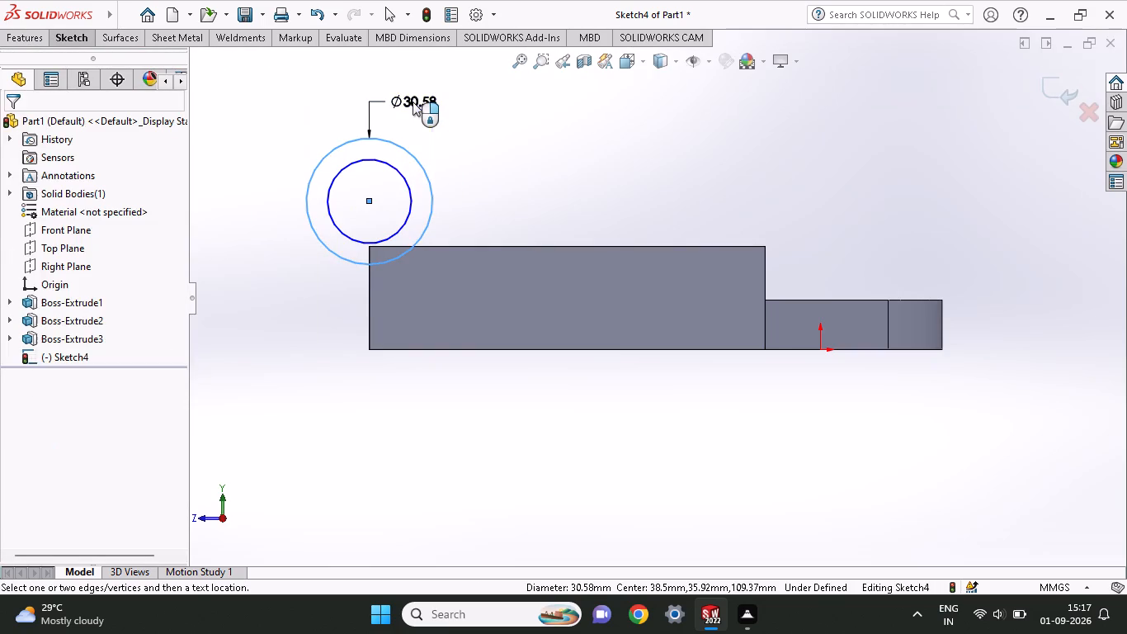
pyautogui.press('3')
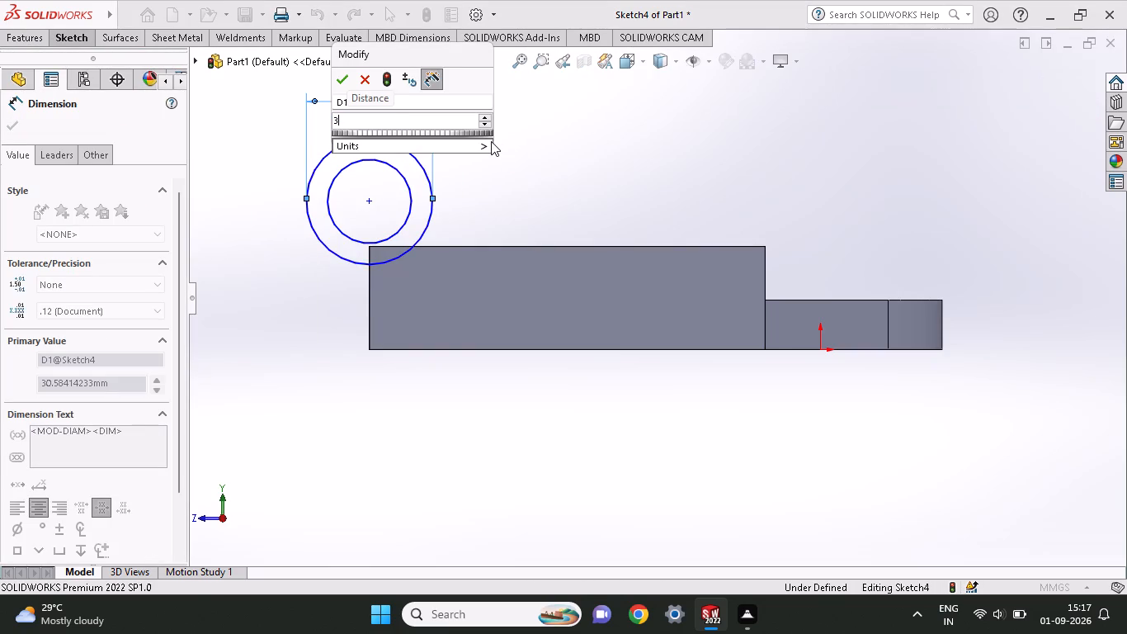
pyautogui.press('6')
pyautogui.press('Return')
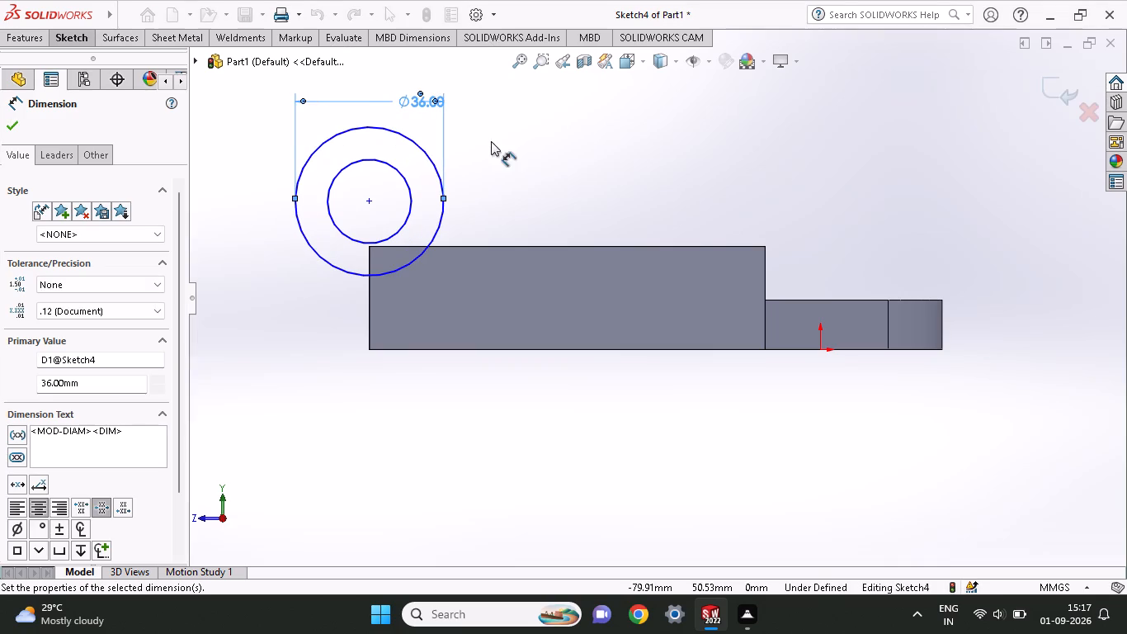
pyautogui.click(408, 191)
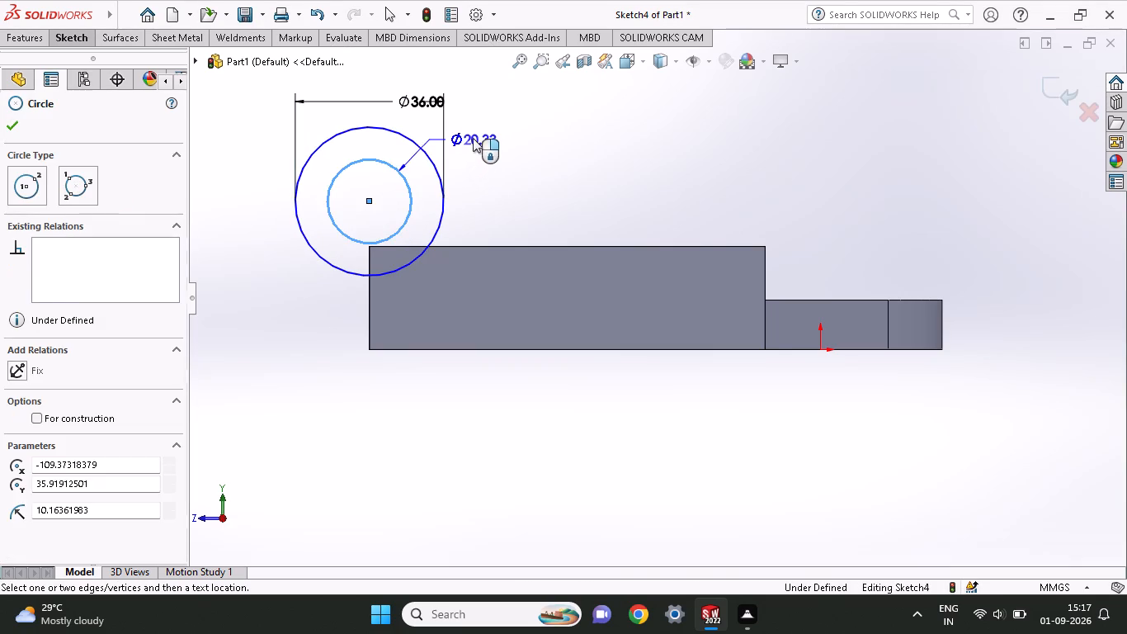
pyautogui.click(473, 138)
pyautogui.write('22')
pyautogui.press('Return')
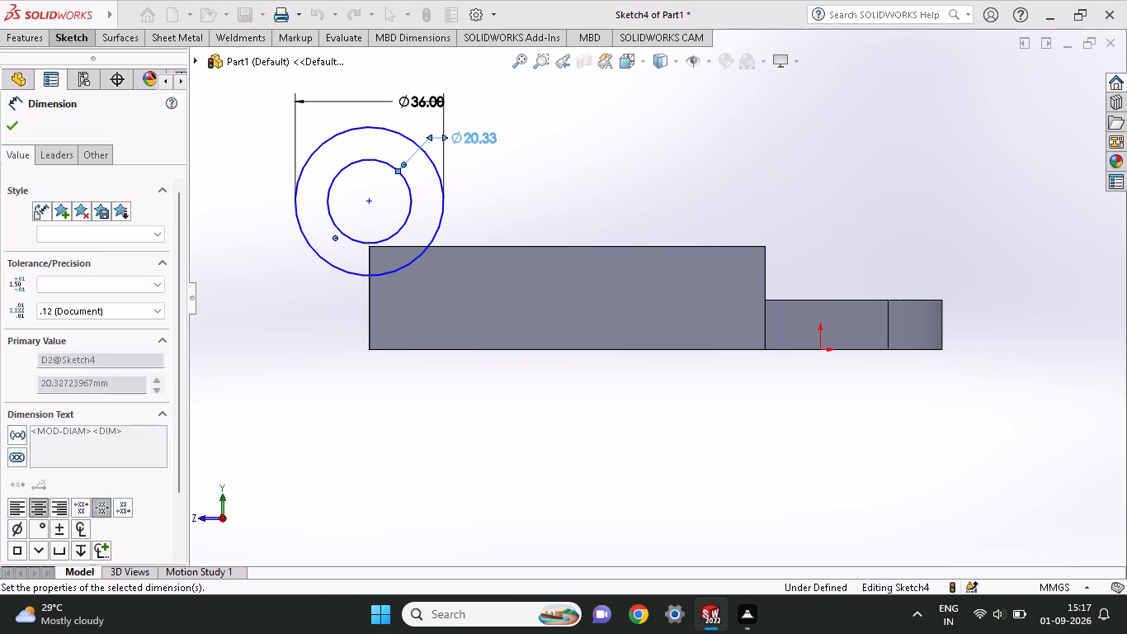
# Dimension the circles' centre 36 mm vertically above the lower corner of the arm's free end.
pyautogui.click(369, 352)
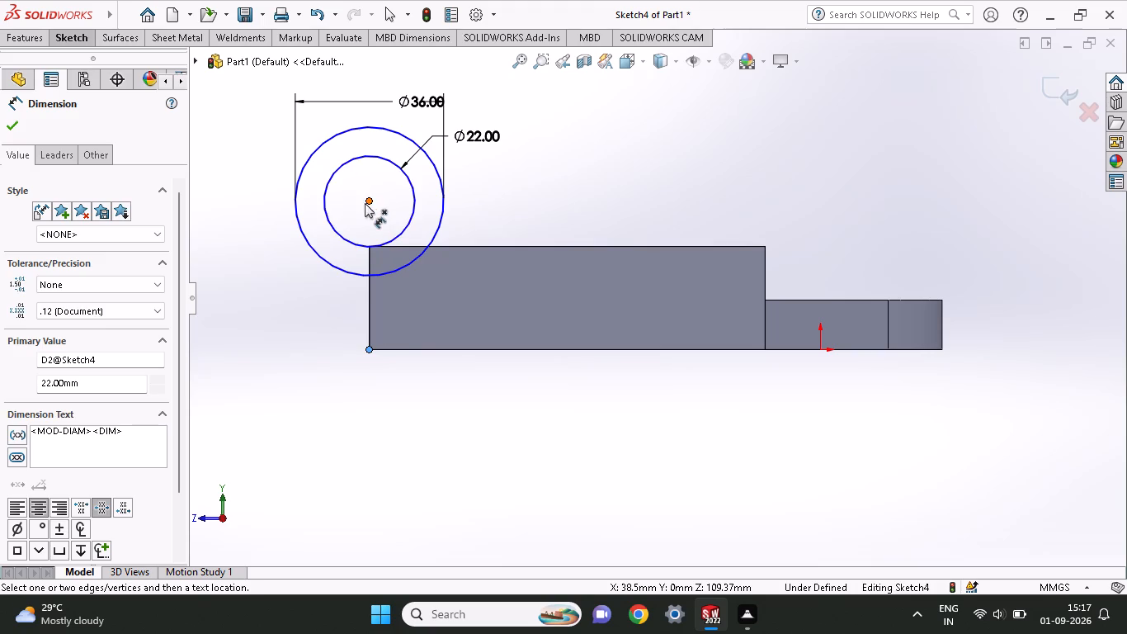
pyautogui.click(365, 203)
pyautogui.click(279, 299)
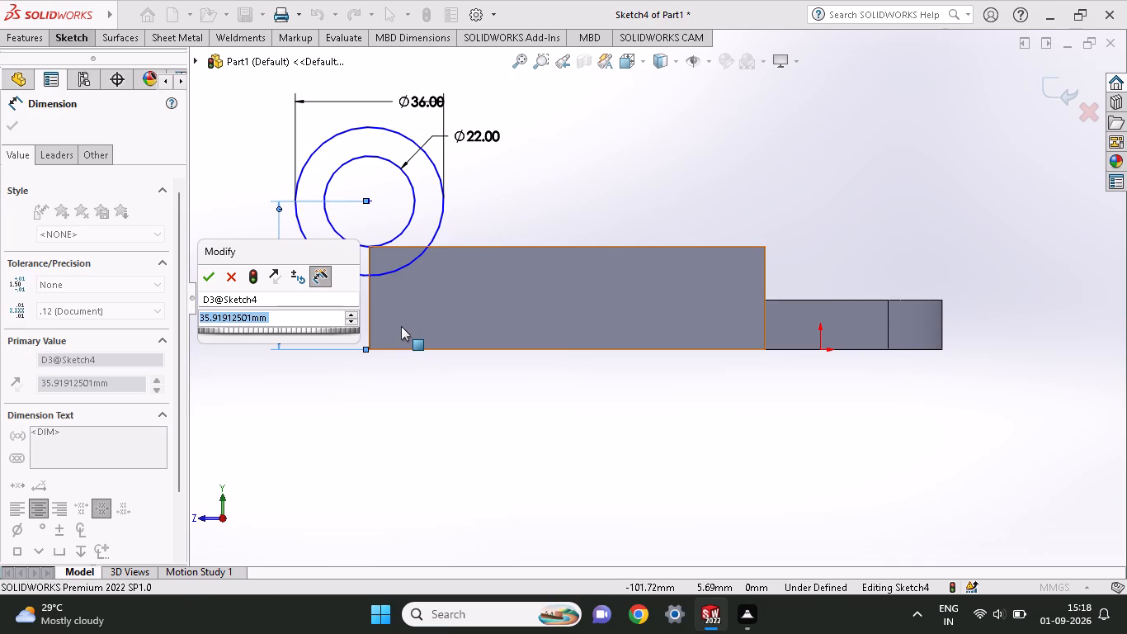
pyautogui.write('36')
pyautogui.press('Return')
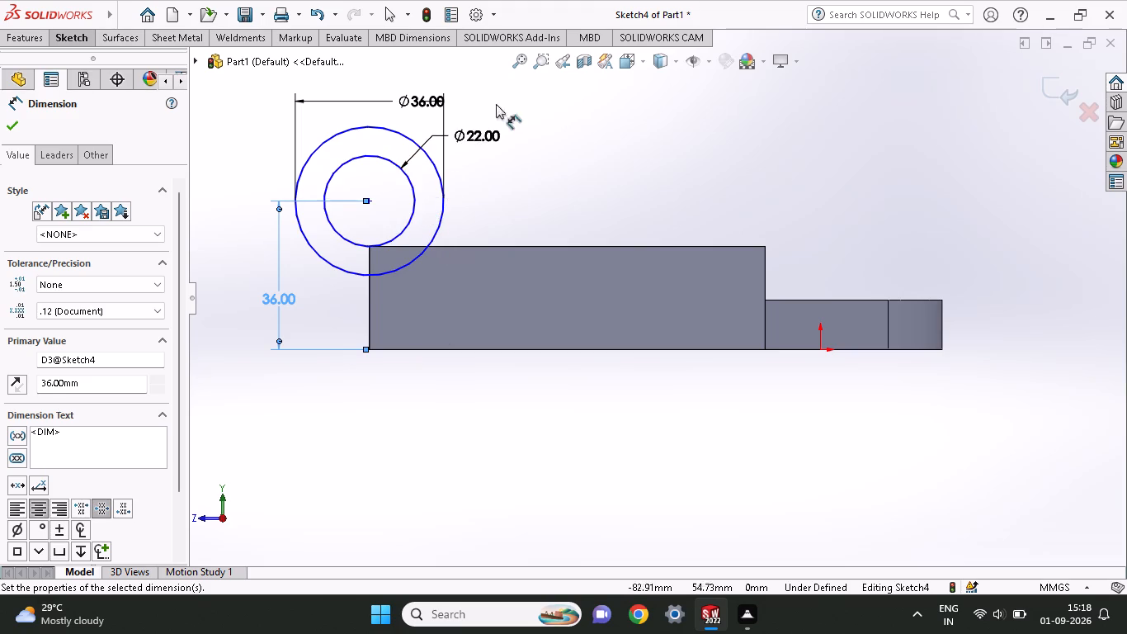
# Sketch a line from the lower corner of the arm's free end, tangent to the far side of the 36 mm circle.
pyautogui.click(64, 37)
pyautogui.click(111, 59)
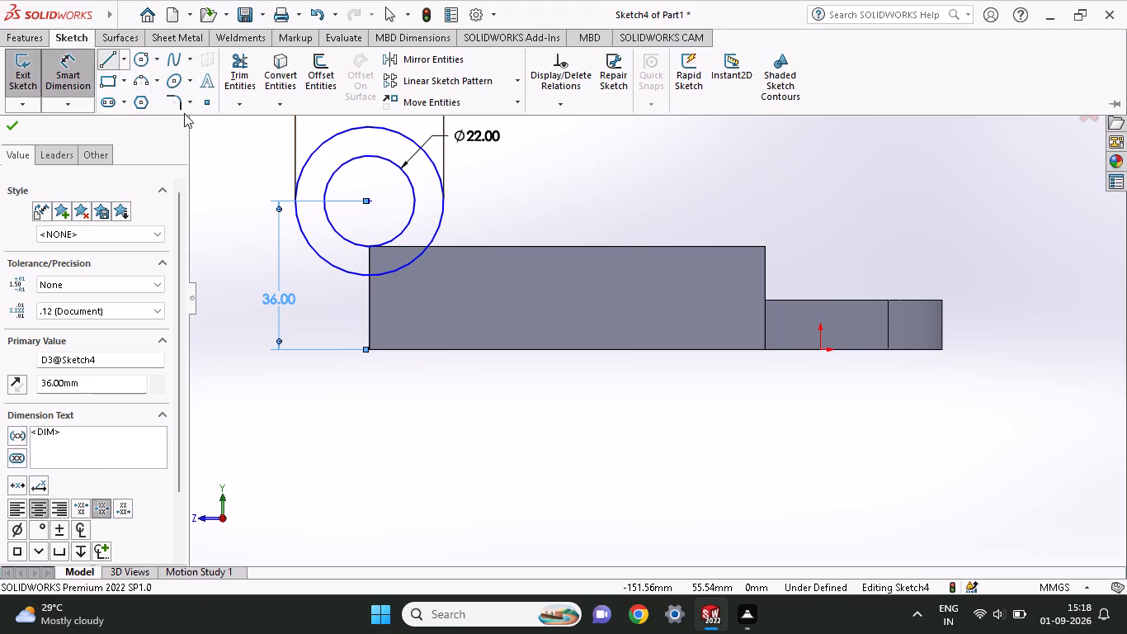
pyautogui.click(368, 349)
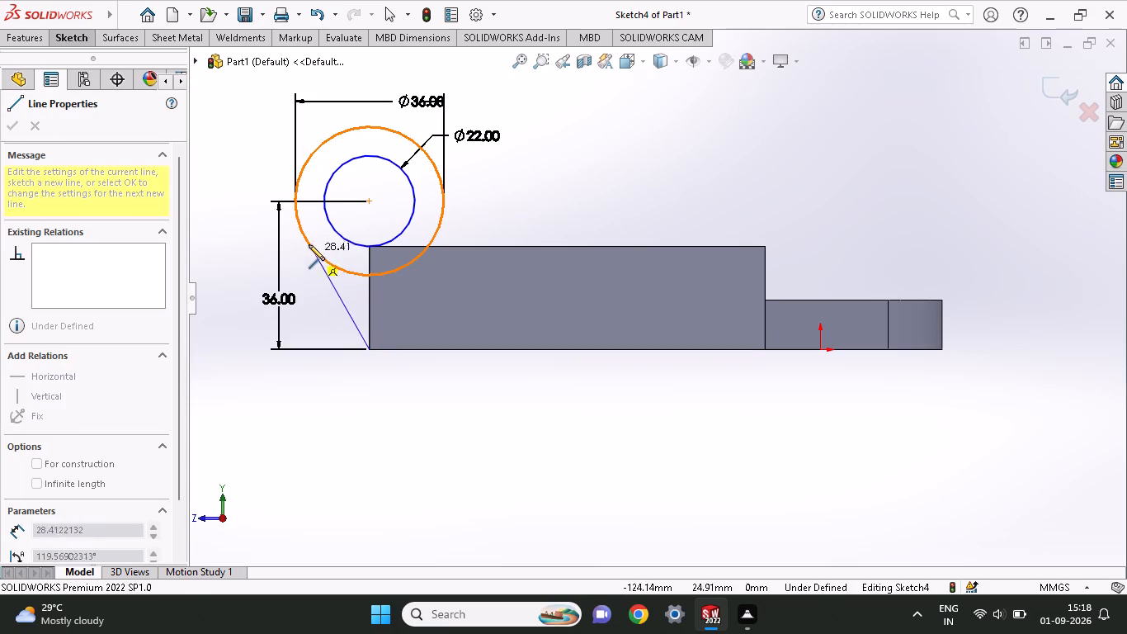
pyautogui.click(303, 236)
pyautogui.rightClick(512, 221)
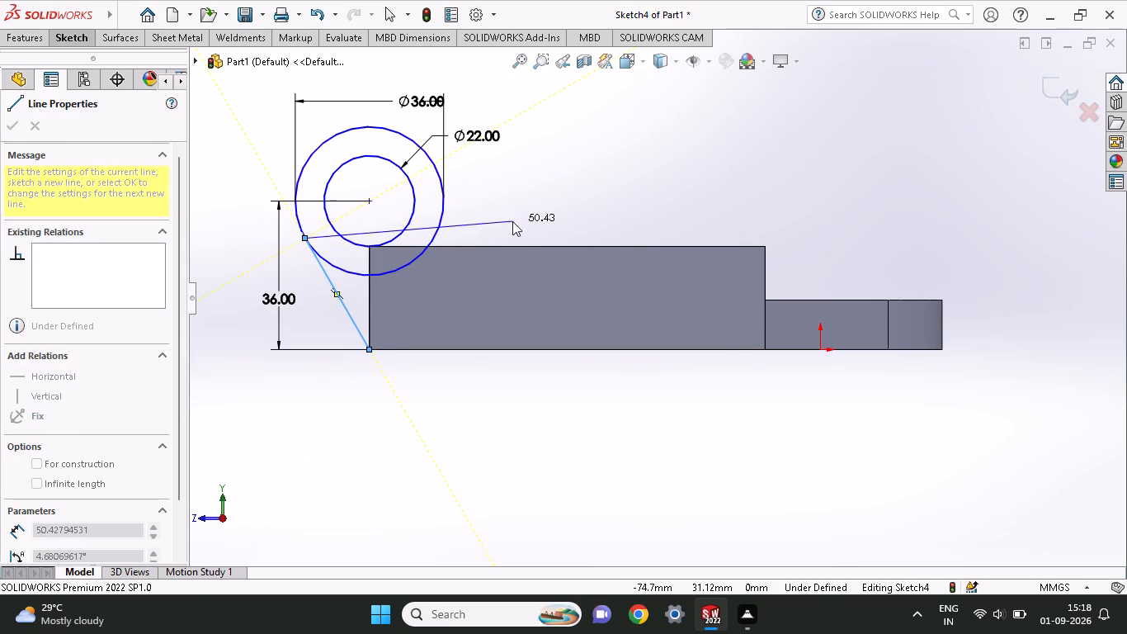
pyautogui.click(524, 235)
# Sketch a line about 97 mm long from the side face's upper corner at the cross block, tangent to the top of the 36 mm circle.
pyautogui.click(58, 36)
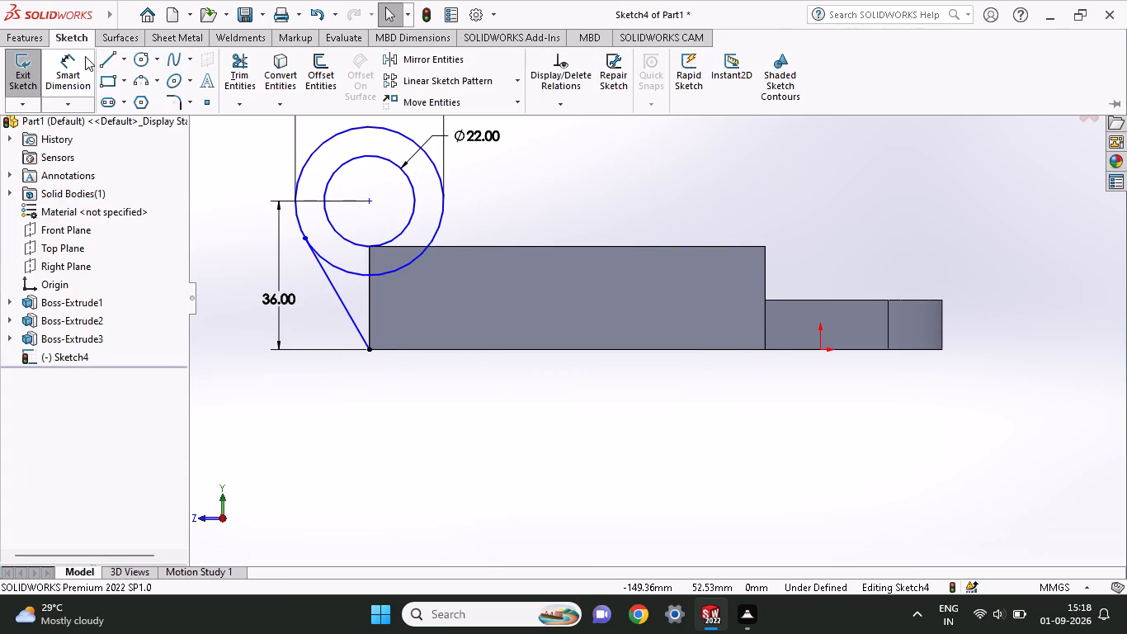
pyautogui.click(109, 59)
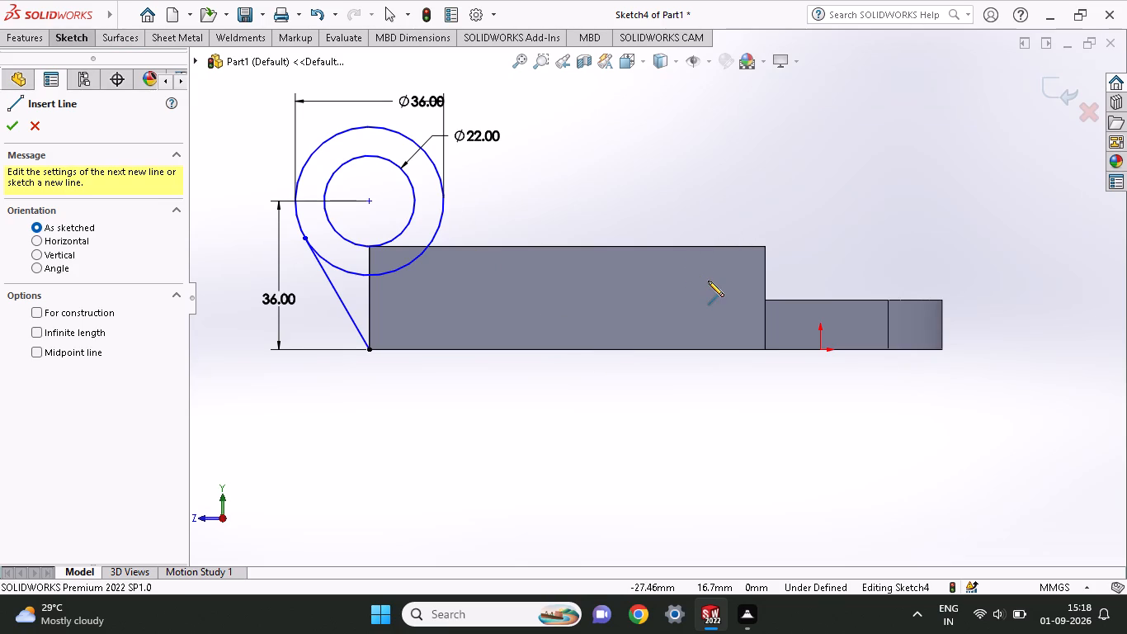
pyautogui.click(766, 251)
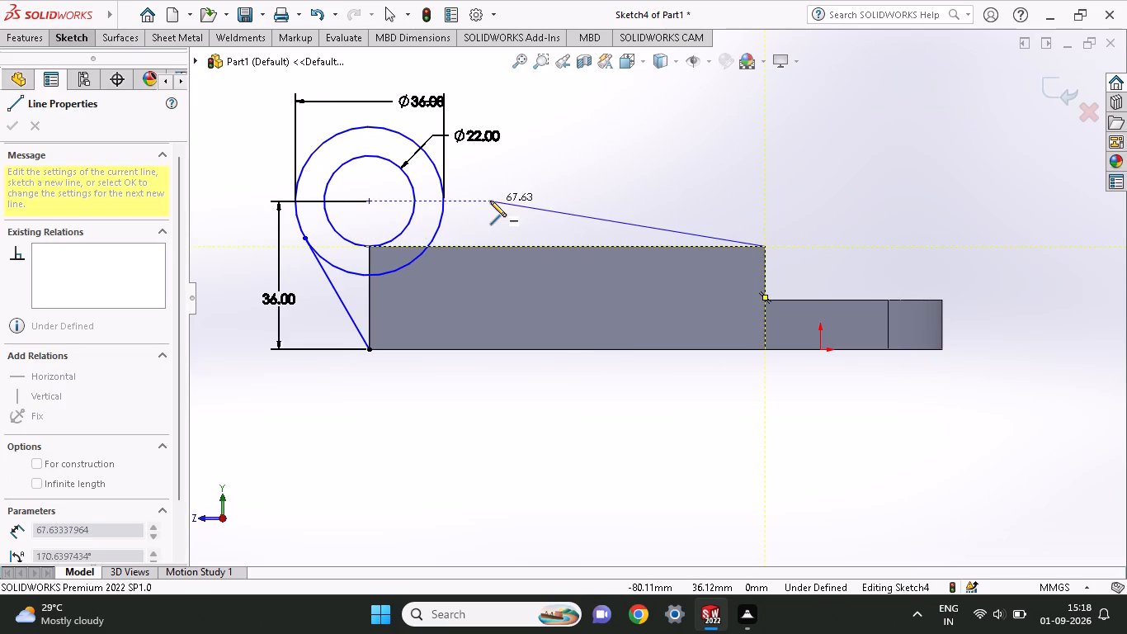
pyautogui.click(382, 128)
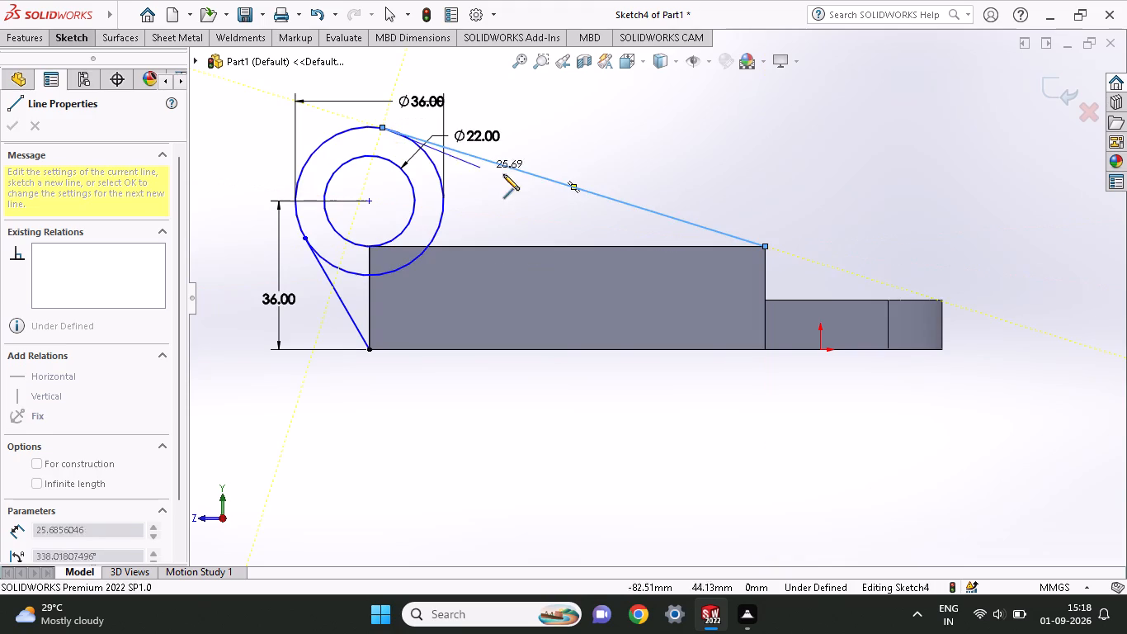
pyautogui.rightClick(568, 134)
pyautogui.click(600, 146)
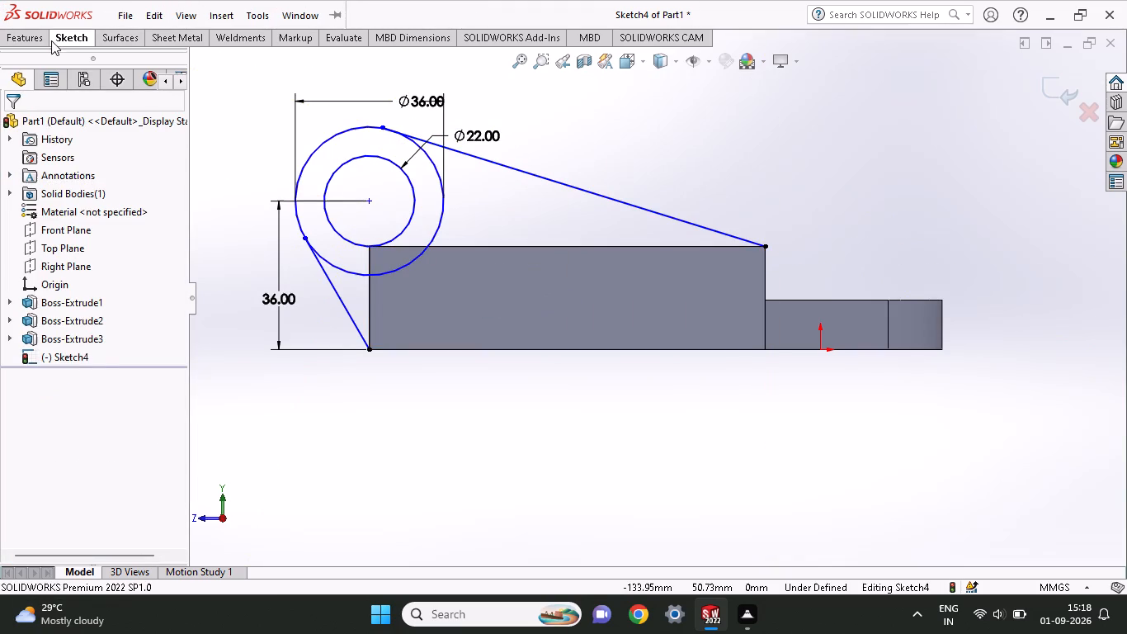
# Sketch lines along the side face's full bottom edge and up its 25 mm vertical edge at the cross block to the sloped line.
pyautogui.click(57, 38)
pyautogui.click(108, 64)
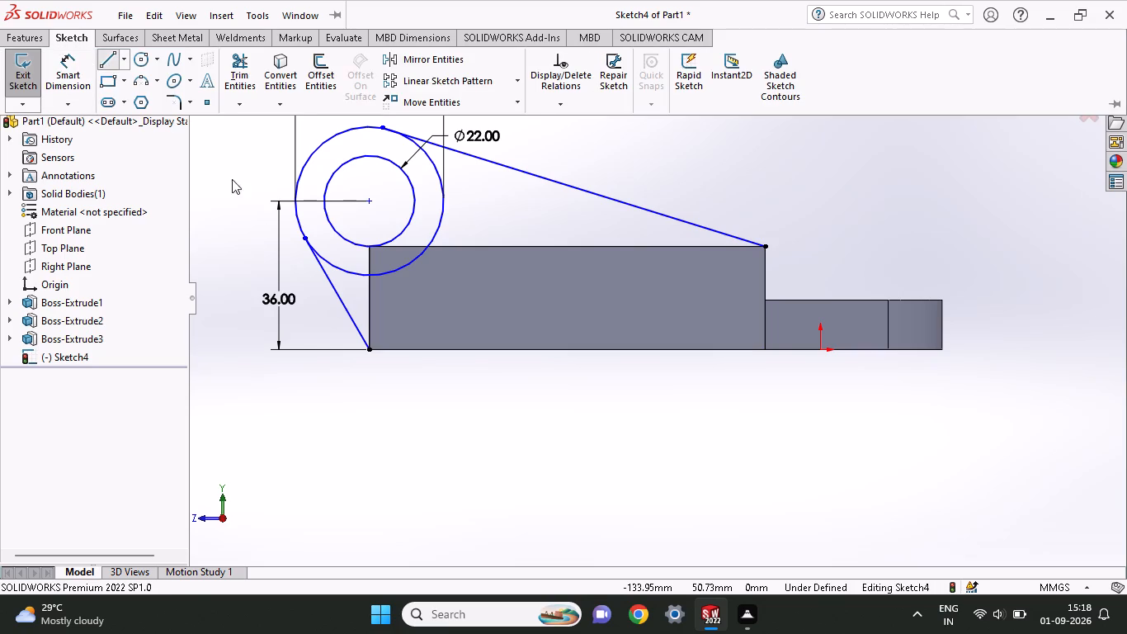
pyautogui.click(368, 351)
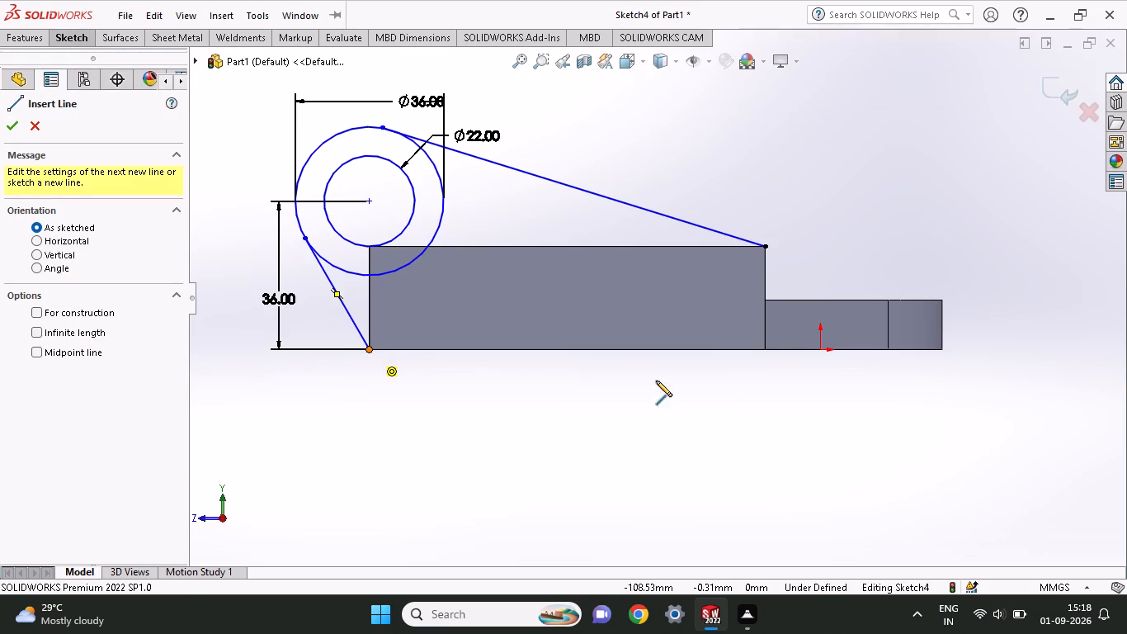
pyautogui.click(765, 350)
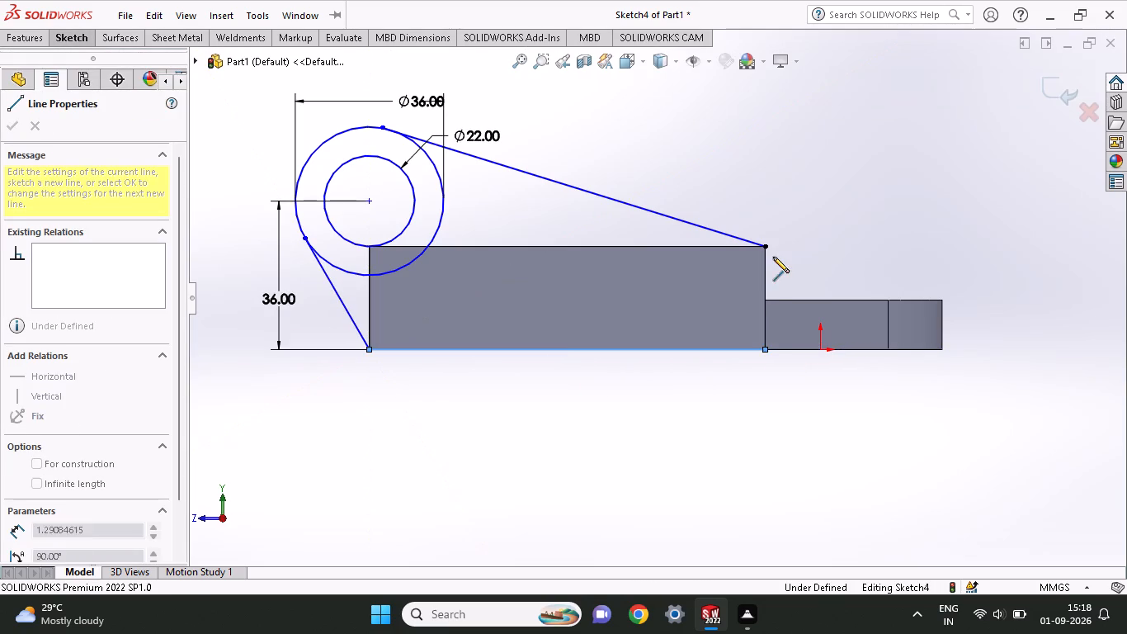
pyautogui.click(766, 245)
pyautogui.rightClick(780, 215)
pyautogui.click(801, 234)
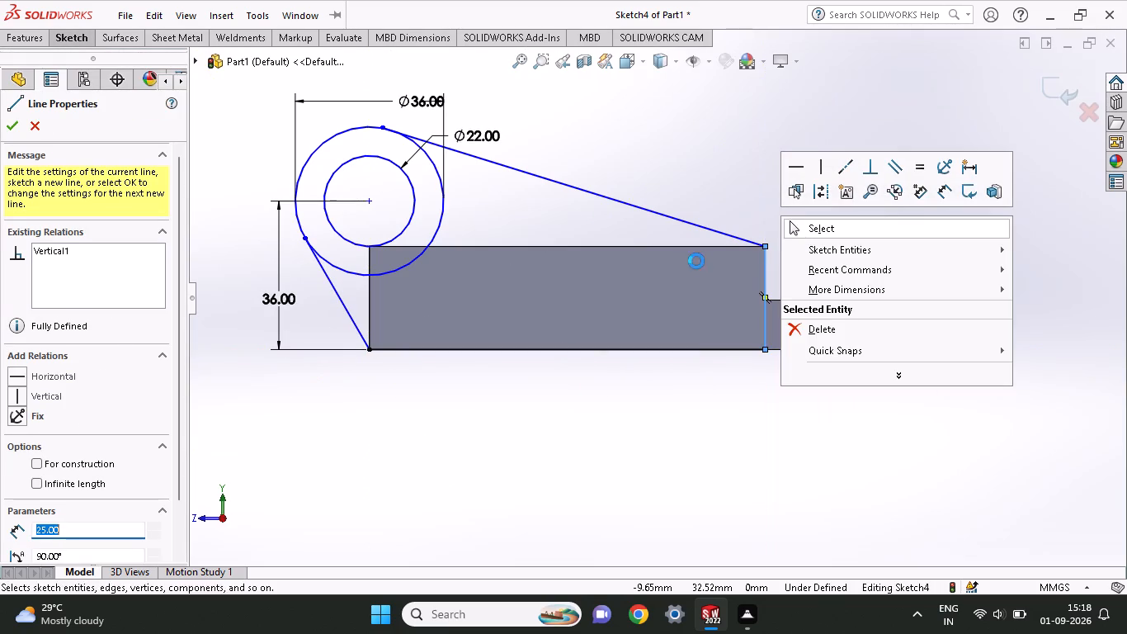
# Start a boss extrude of the sketch and select the ring, the wedge below it and the sloped region above the arm as contours.
pyautogui.moveTo(626, 206); pyautogui.dragTo(663, 234, button='middle')
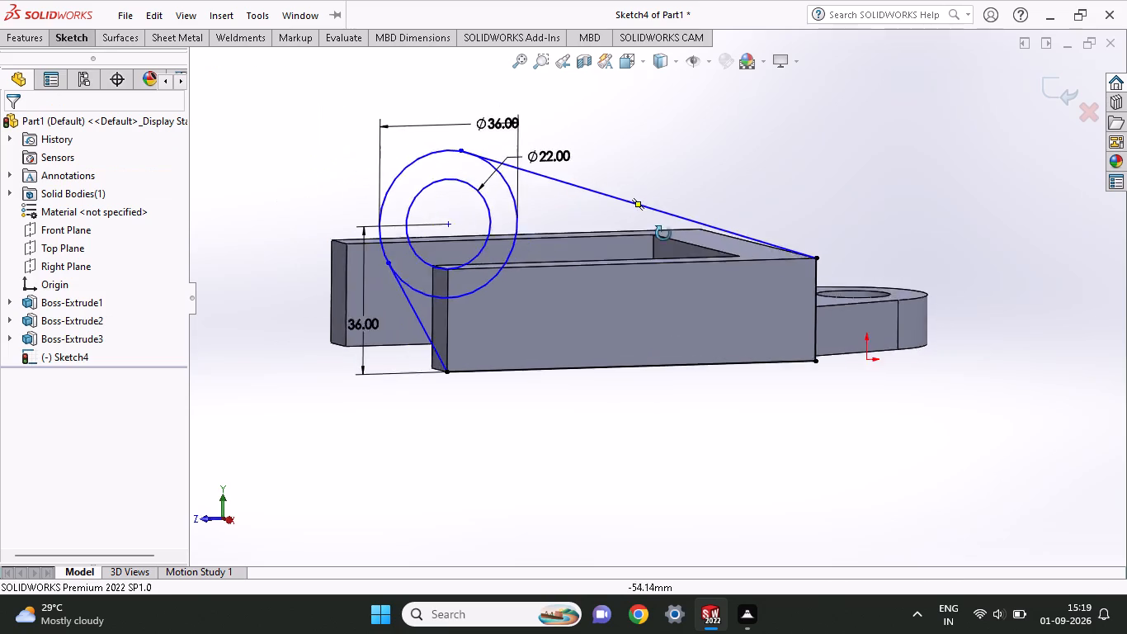
pyautogui.moveTo(663, 234); pyautogui.dragTo(665, 237, button='middle')
pyautogui.click(29, 41)
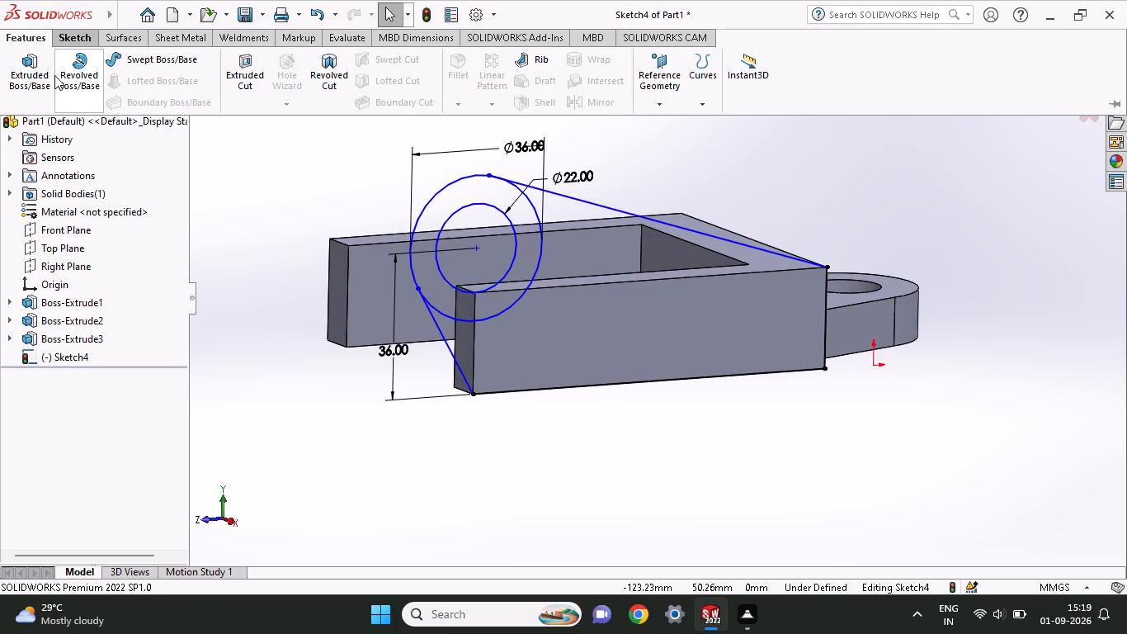
pyautogui.click(40, 78)
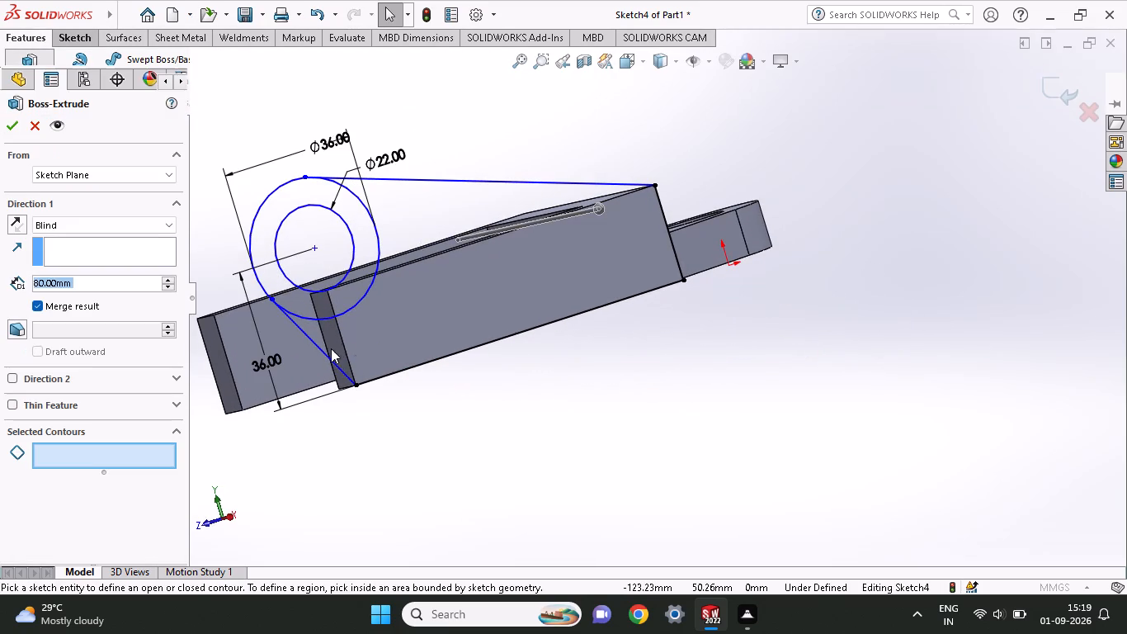
pyautogui.click(327, 338)
pyautogui.click(321, 303)
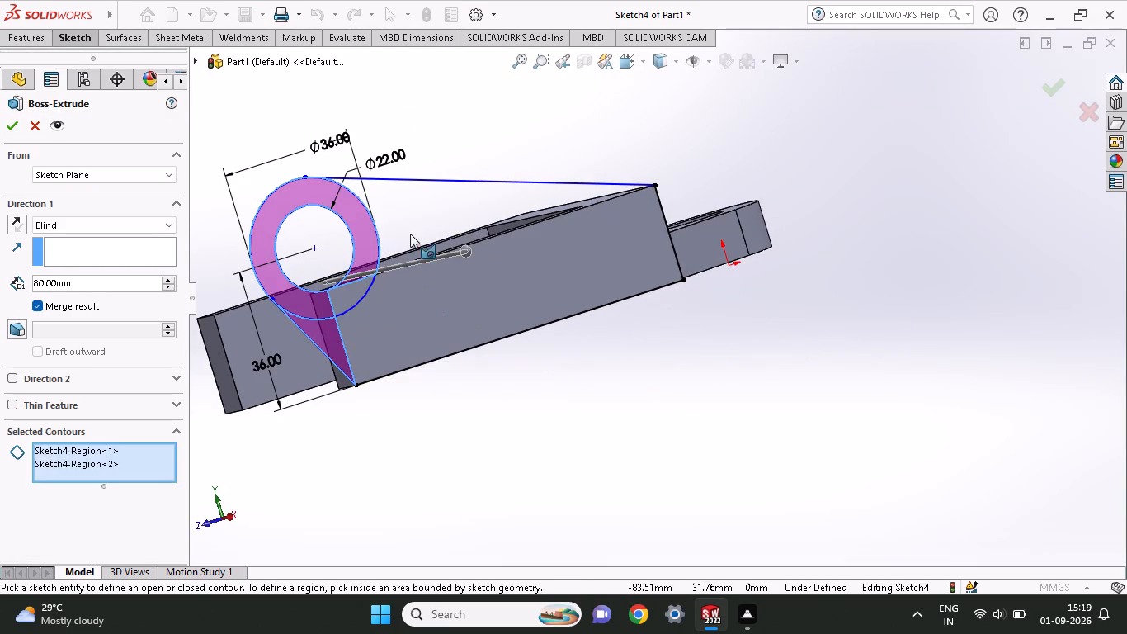
pyautogui.click(410, 232)
# Reverse the blind extrusion toward the opposite arm at a depth of 53 mm.
pyautogui.moveTo(477, 243); pyautogui.dragTo(490, 305, button='middle')
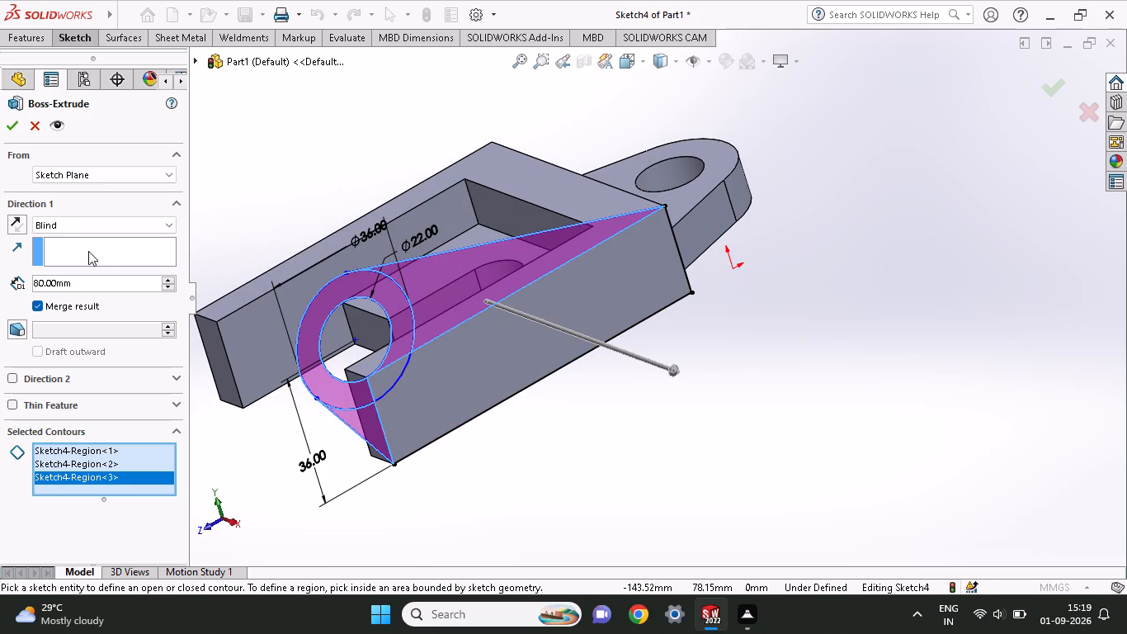
pyautogui.moveTo(678, 373); pyautogui.dragTo(598, 343)
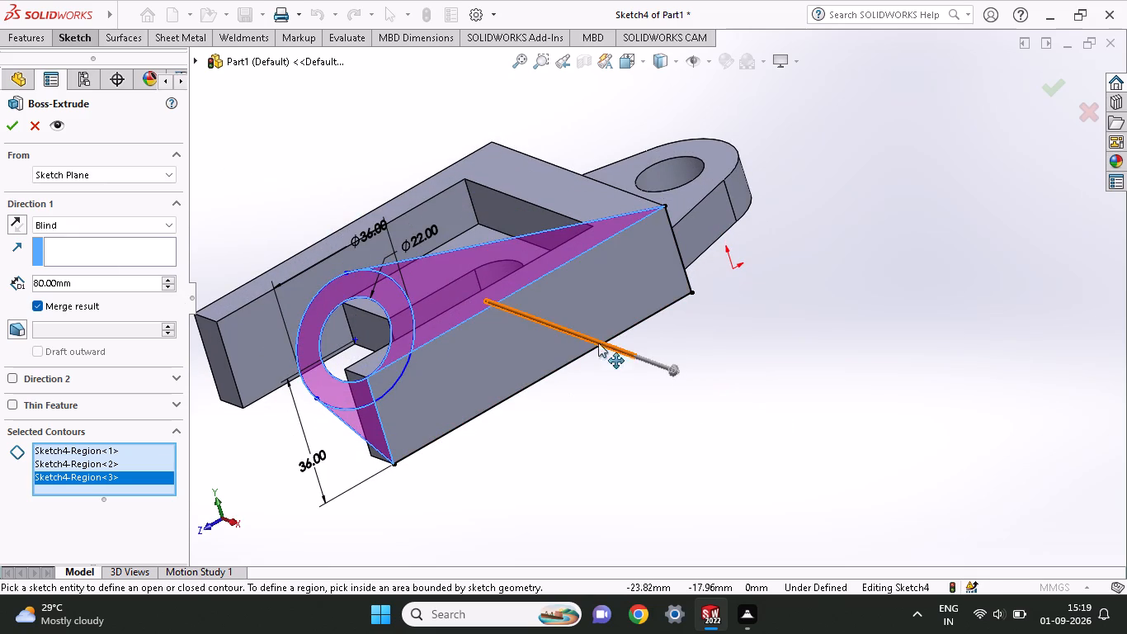
pyautogui.moveTo(598, 343); pyautogui.dragTo(328, 272)
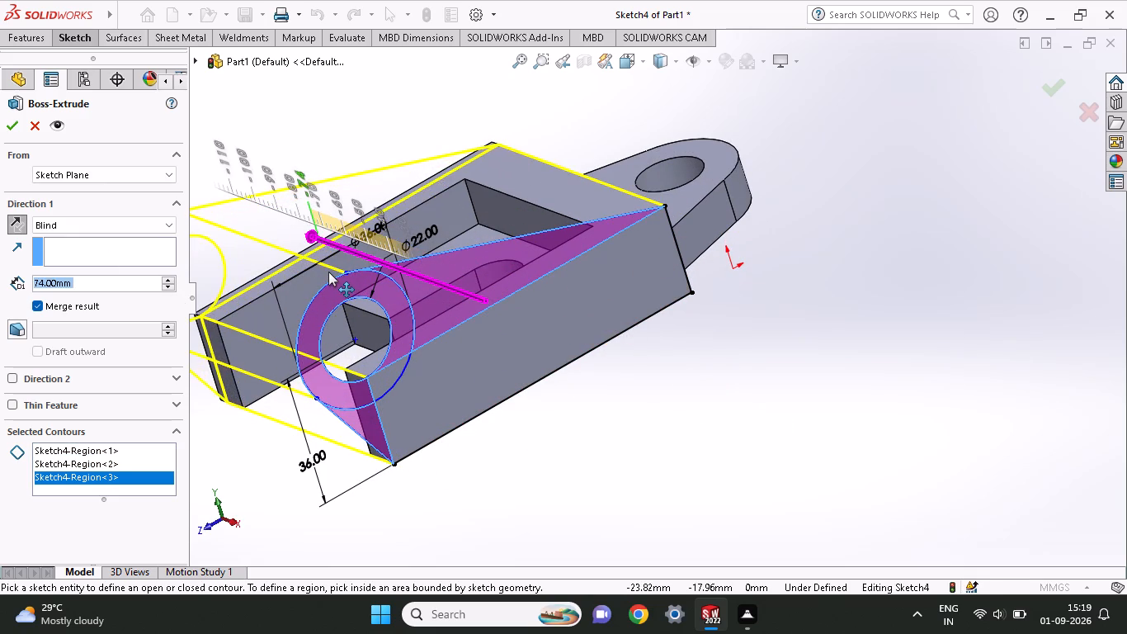
pyautogui.moveTo(328, 272); pyautogui.dragTo(379, 296)
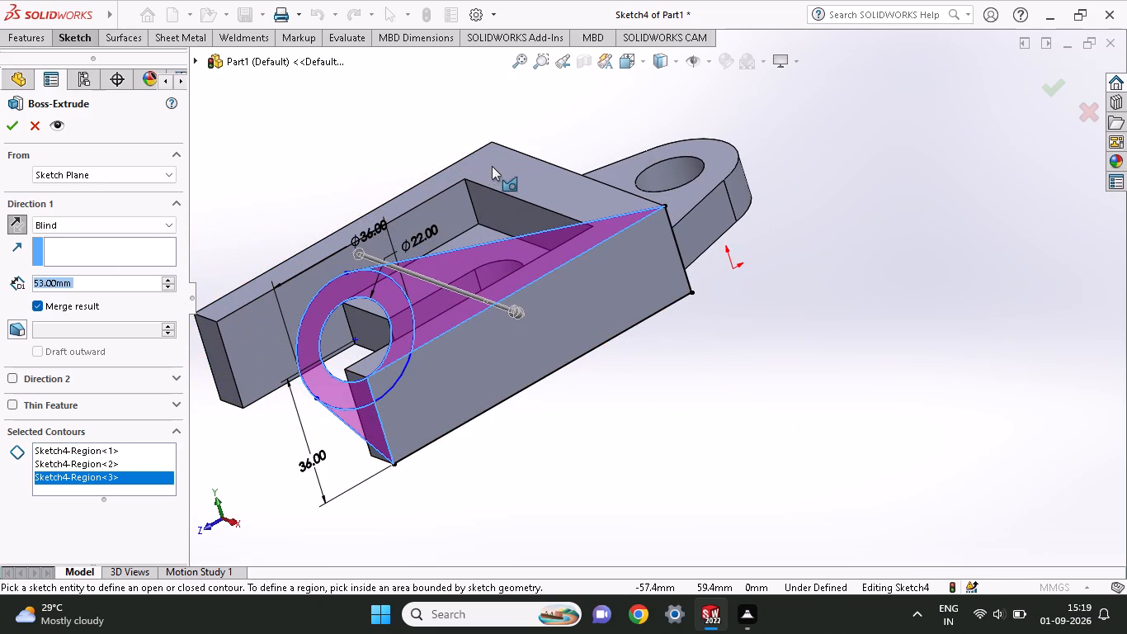
pyautogui.click(492, 166)
# Add a second blind extrusion direction of 2 mm on the outer side of the arm.
pyautogui.moveTo(566, 220); pyautogui.dragTo(590, 273, button='middle')
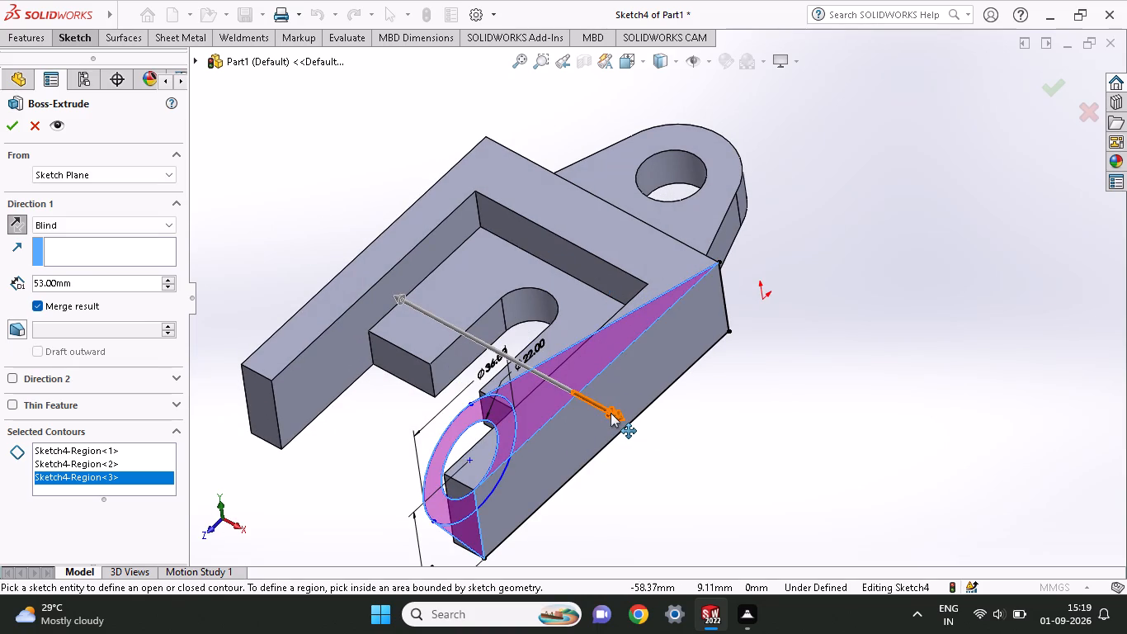
pyautogui.moveTo(611, 413); pyautogui.dragTo(548, 379)
pyautogui.moveTo(625, 420); pyautogui.dragTo(569, 386)
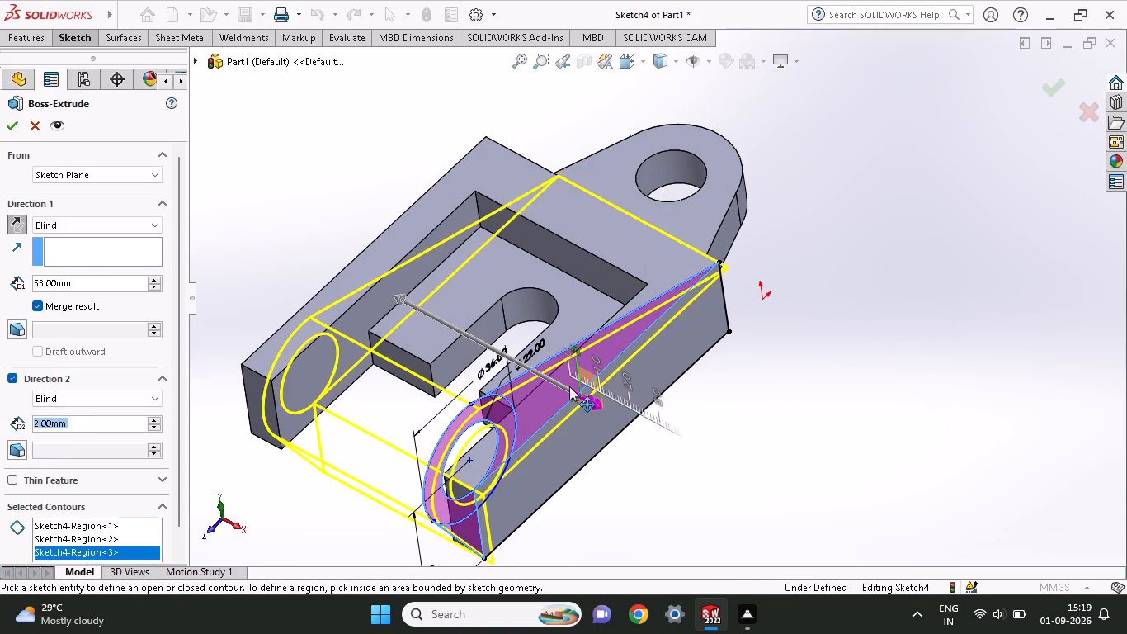
pyautogui.moveTo(569, 386); pyautogui.dragTo(460, 343)
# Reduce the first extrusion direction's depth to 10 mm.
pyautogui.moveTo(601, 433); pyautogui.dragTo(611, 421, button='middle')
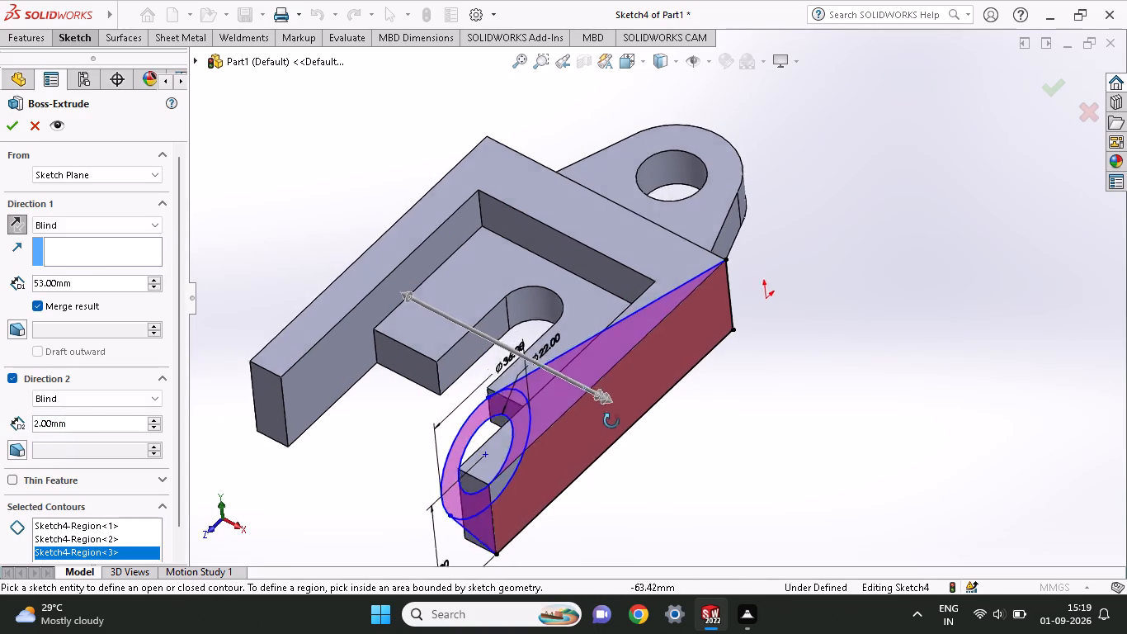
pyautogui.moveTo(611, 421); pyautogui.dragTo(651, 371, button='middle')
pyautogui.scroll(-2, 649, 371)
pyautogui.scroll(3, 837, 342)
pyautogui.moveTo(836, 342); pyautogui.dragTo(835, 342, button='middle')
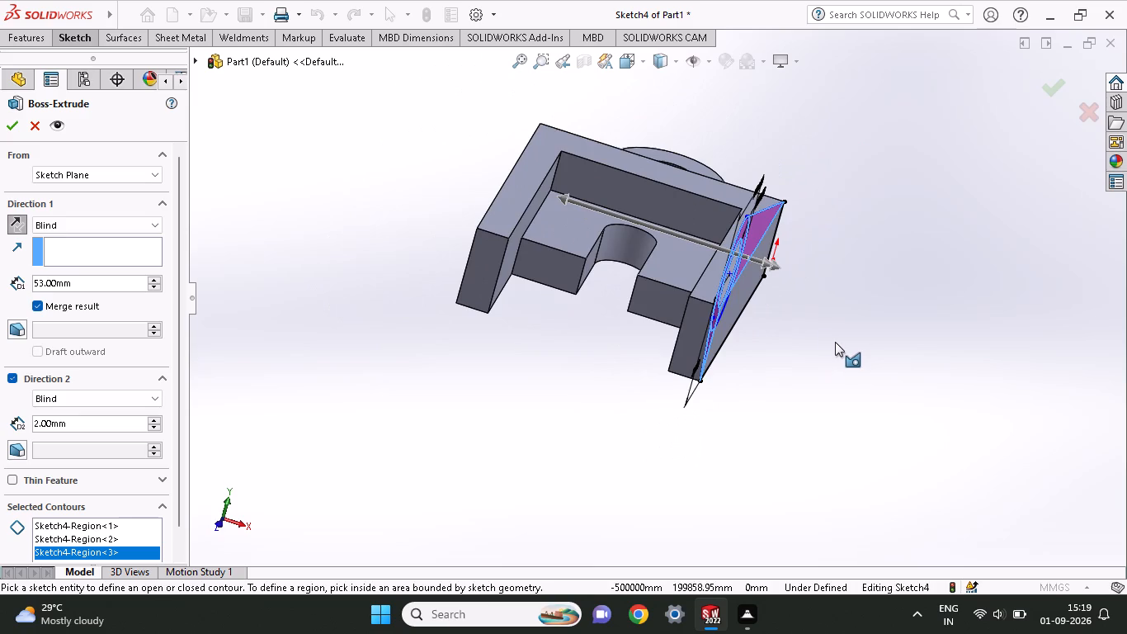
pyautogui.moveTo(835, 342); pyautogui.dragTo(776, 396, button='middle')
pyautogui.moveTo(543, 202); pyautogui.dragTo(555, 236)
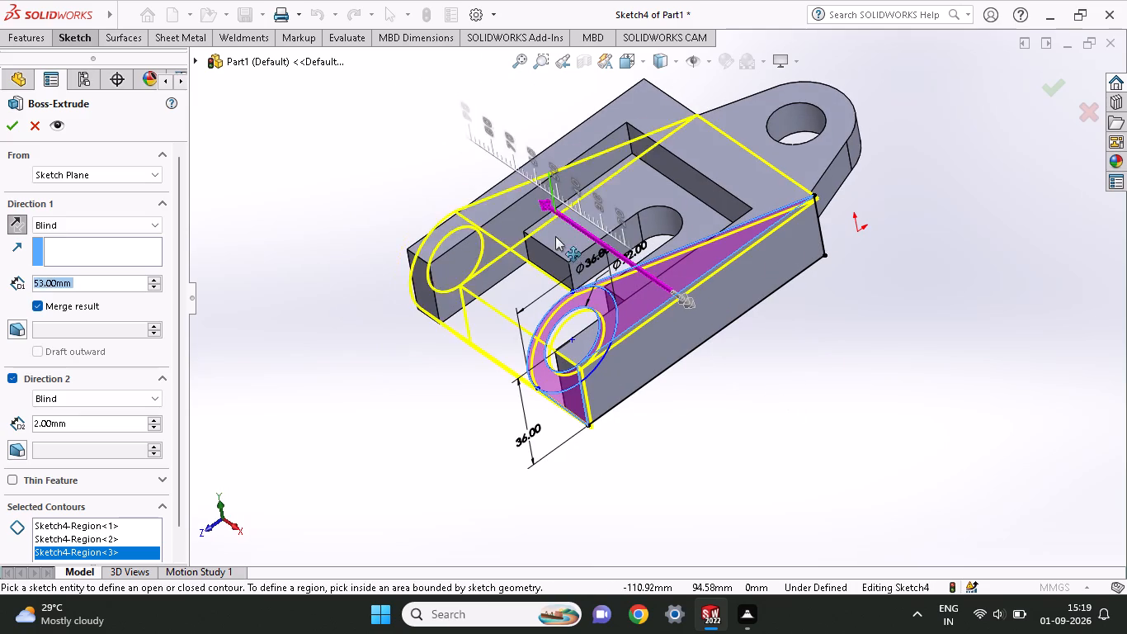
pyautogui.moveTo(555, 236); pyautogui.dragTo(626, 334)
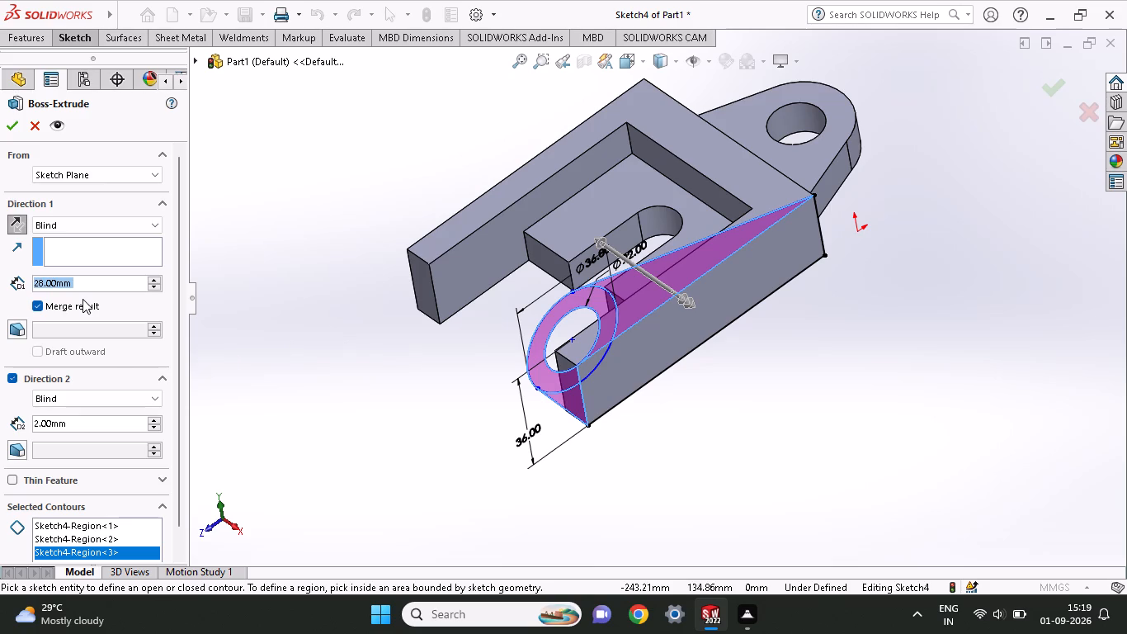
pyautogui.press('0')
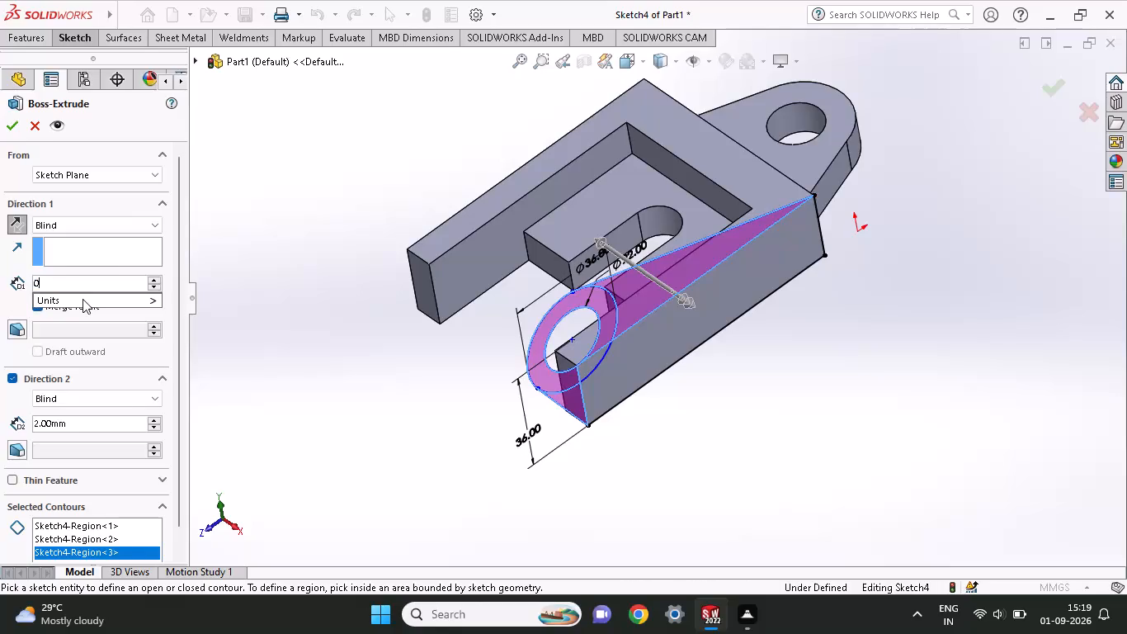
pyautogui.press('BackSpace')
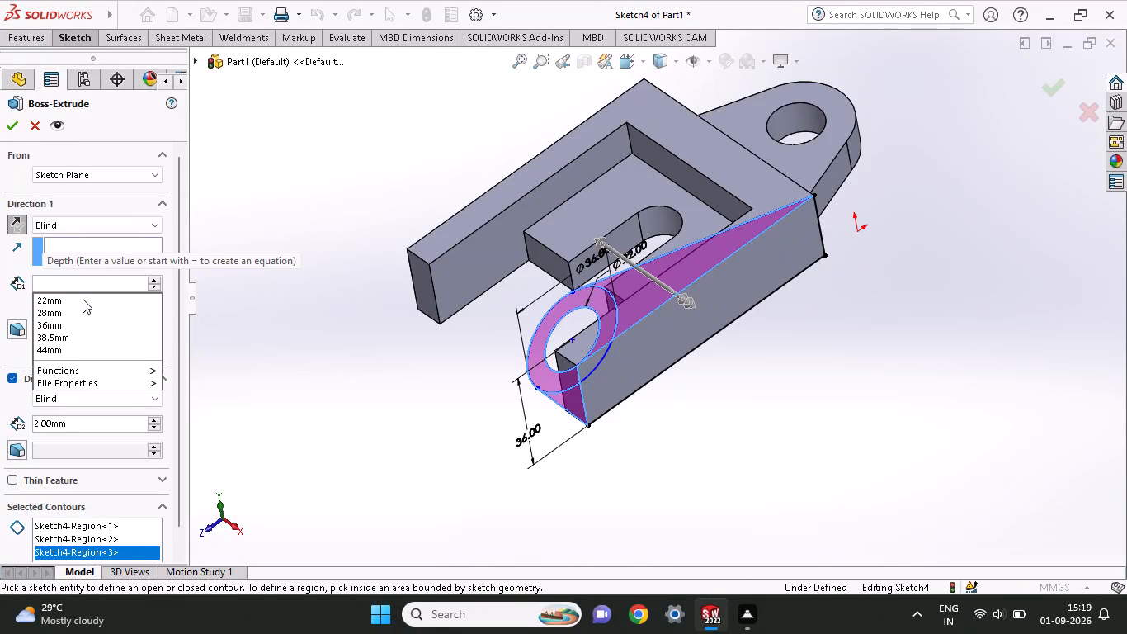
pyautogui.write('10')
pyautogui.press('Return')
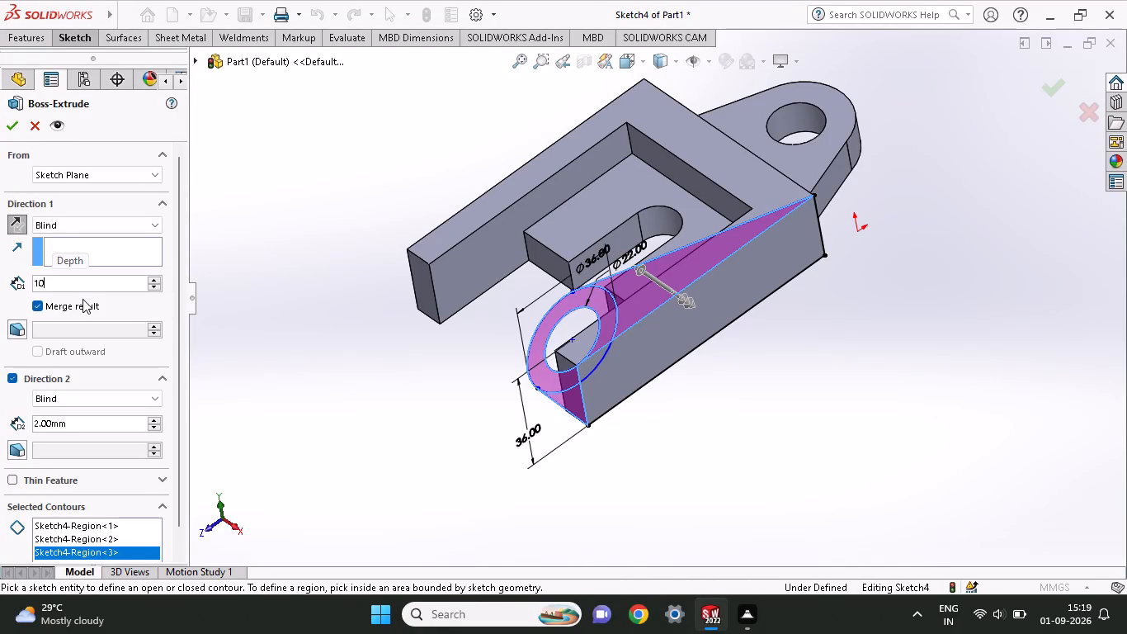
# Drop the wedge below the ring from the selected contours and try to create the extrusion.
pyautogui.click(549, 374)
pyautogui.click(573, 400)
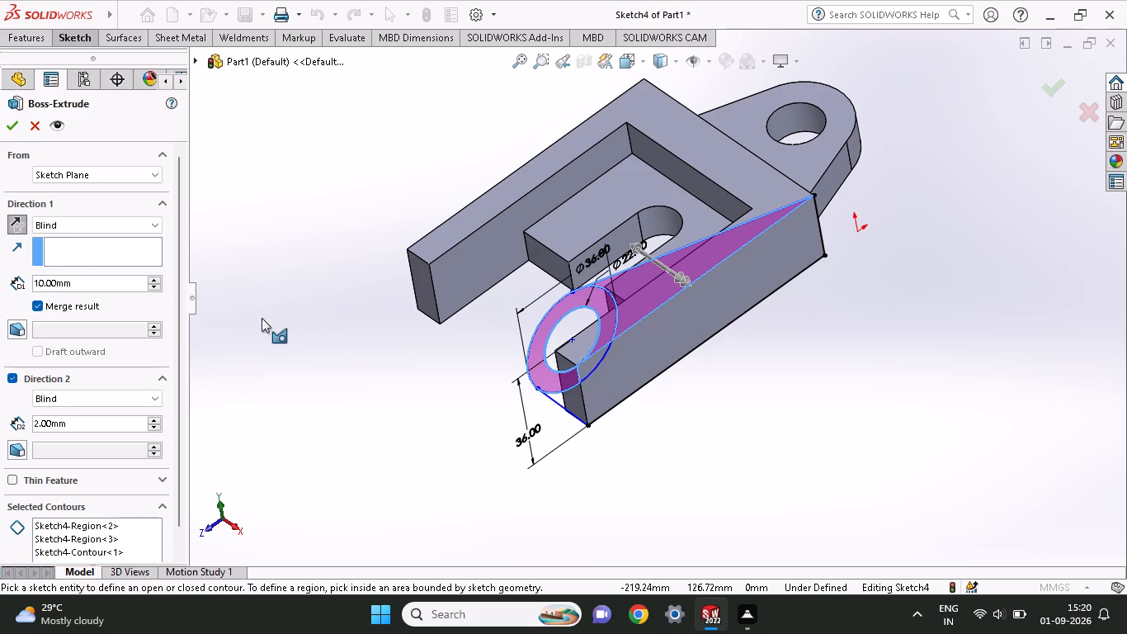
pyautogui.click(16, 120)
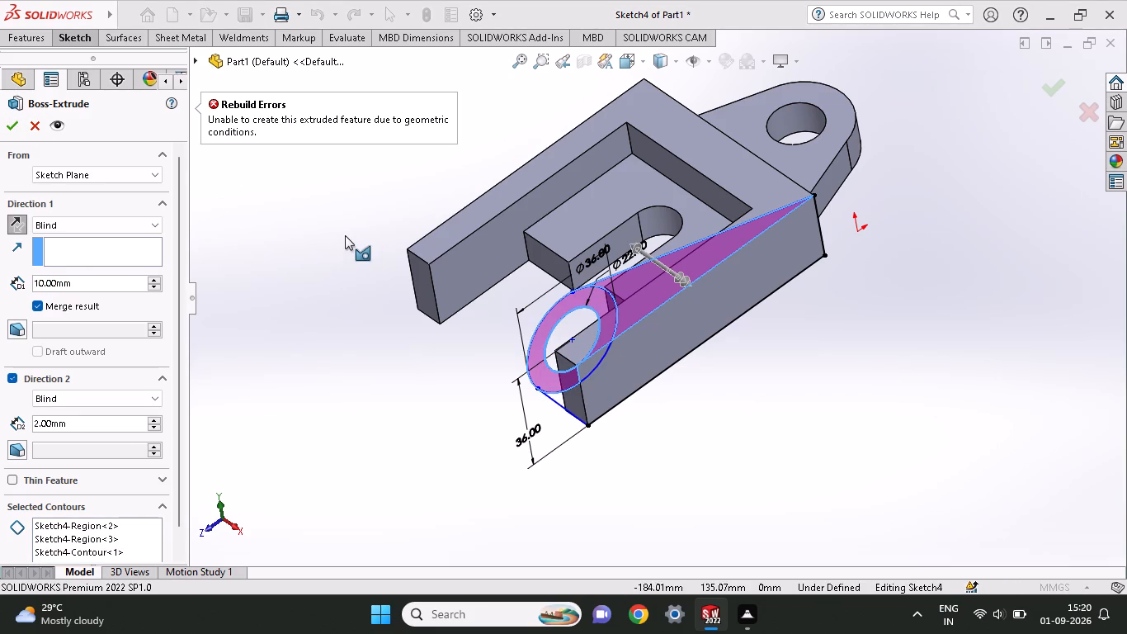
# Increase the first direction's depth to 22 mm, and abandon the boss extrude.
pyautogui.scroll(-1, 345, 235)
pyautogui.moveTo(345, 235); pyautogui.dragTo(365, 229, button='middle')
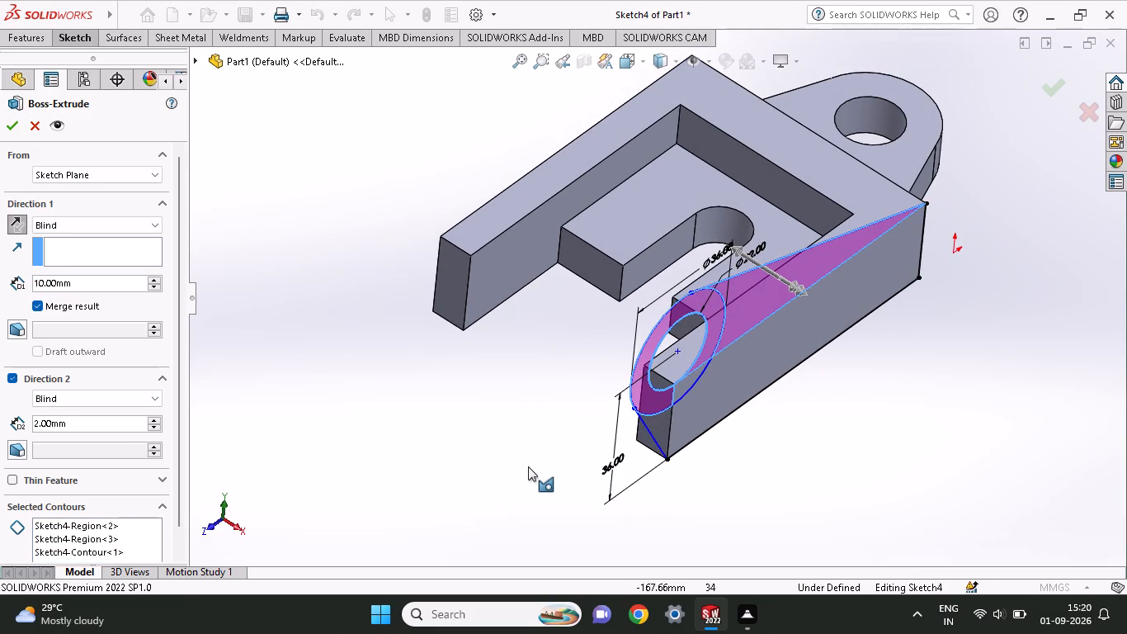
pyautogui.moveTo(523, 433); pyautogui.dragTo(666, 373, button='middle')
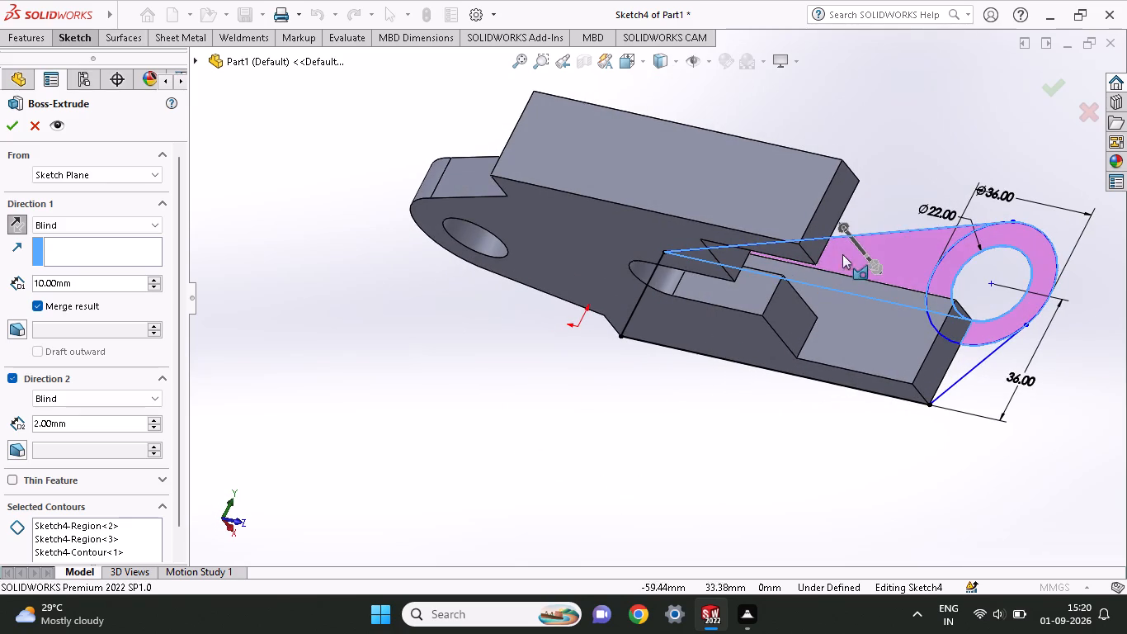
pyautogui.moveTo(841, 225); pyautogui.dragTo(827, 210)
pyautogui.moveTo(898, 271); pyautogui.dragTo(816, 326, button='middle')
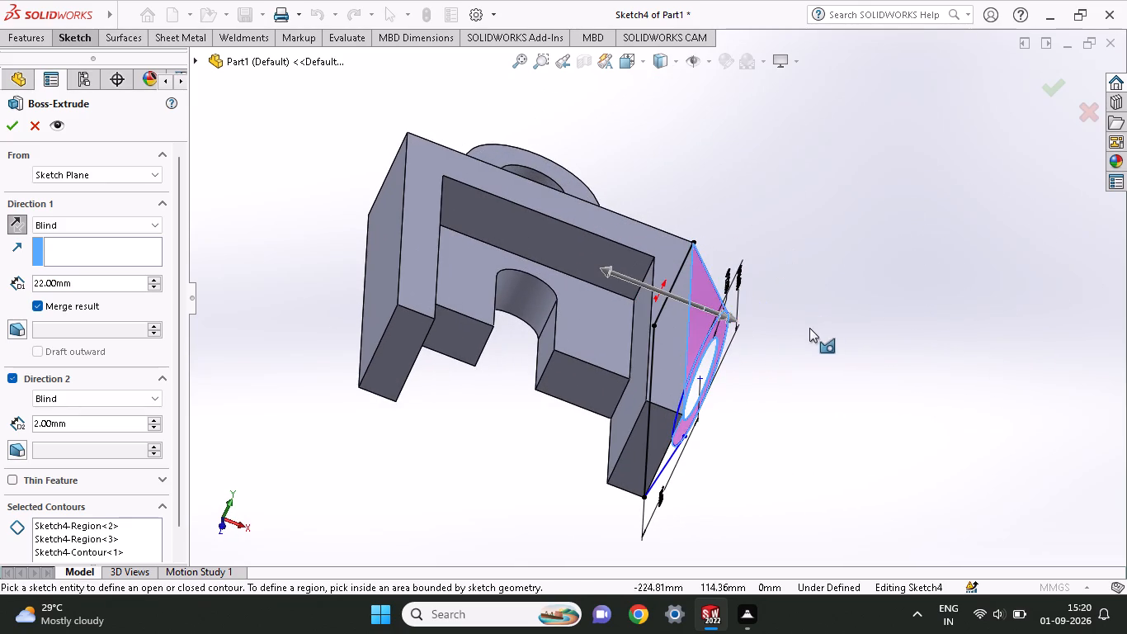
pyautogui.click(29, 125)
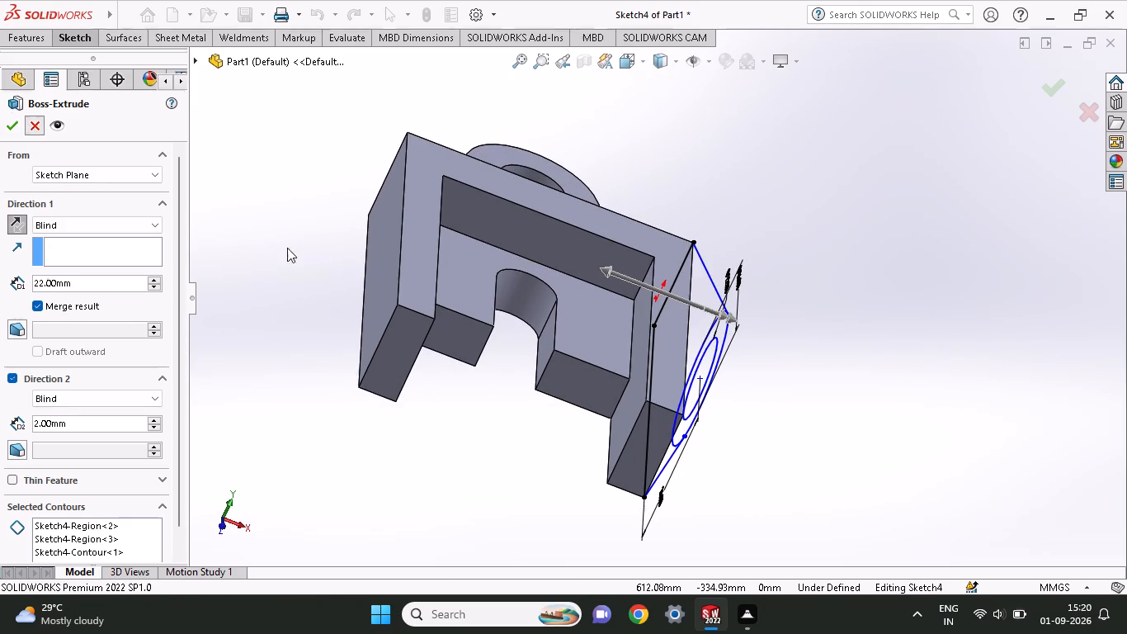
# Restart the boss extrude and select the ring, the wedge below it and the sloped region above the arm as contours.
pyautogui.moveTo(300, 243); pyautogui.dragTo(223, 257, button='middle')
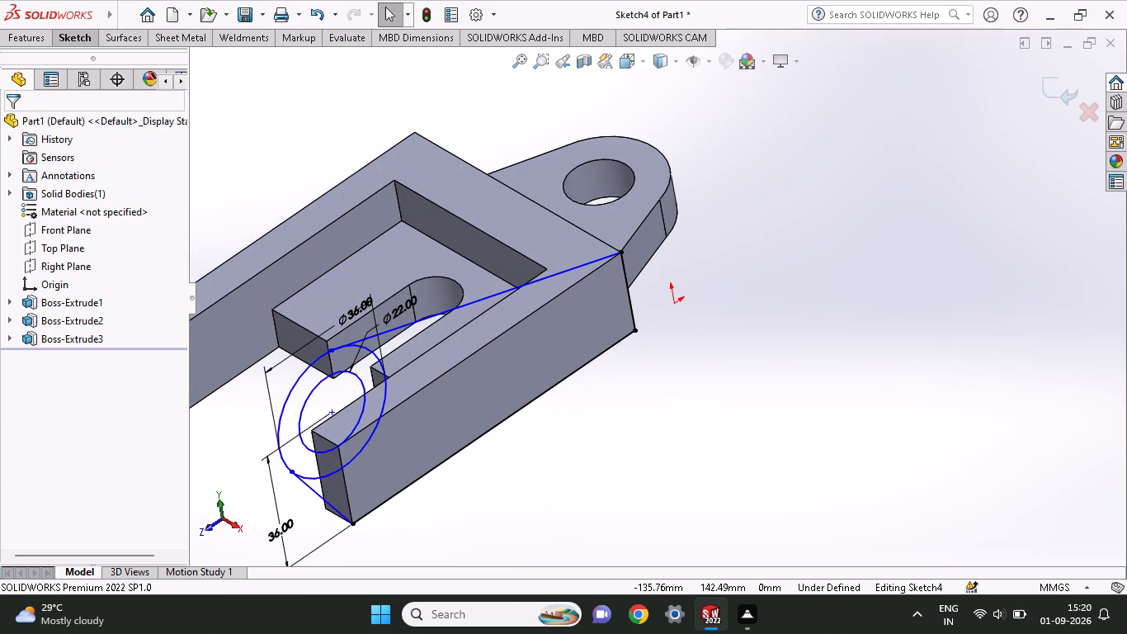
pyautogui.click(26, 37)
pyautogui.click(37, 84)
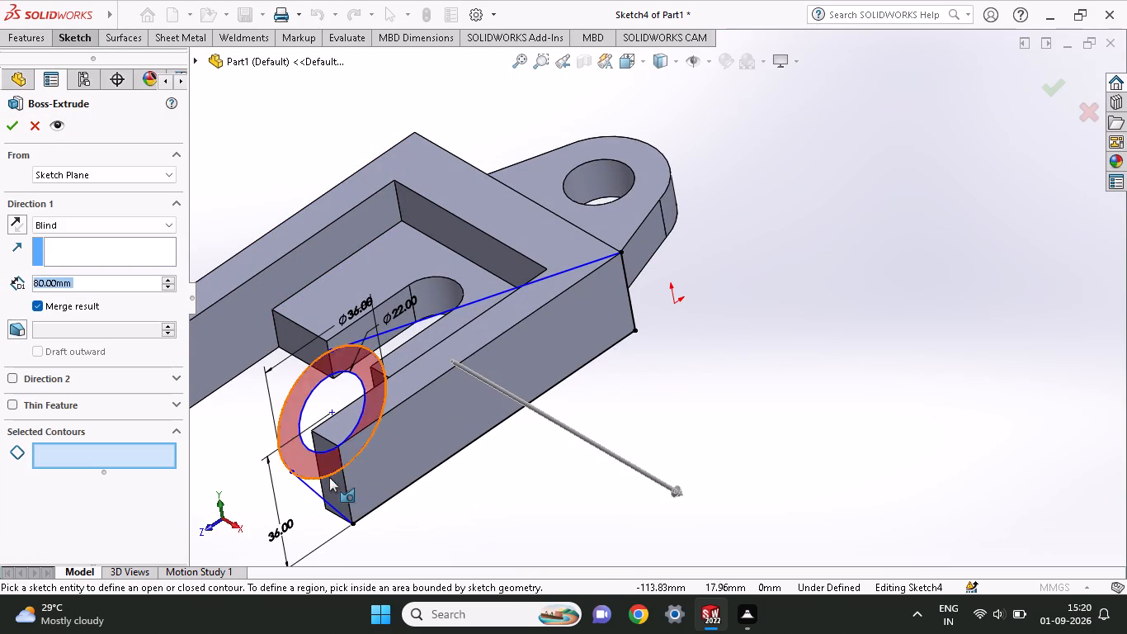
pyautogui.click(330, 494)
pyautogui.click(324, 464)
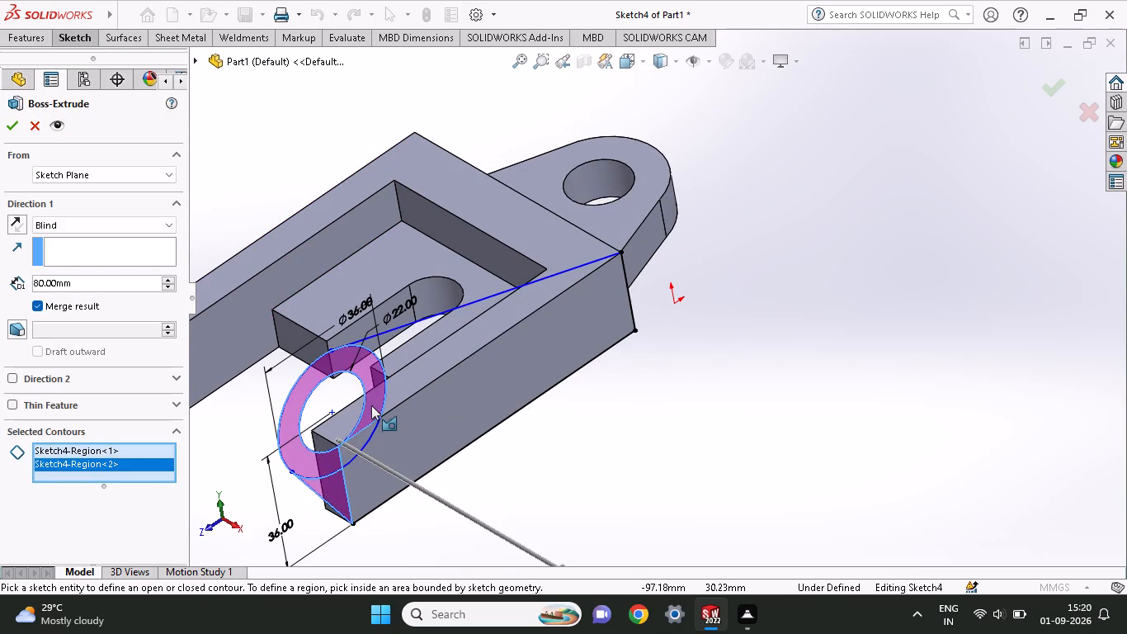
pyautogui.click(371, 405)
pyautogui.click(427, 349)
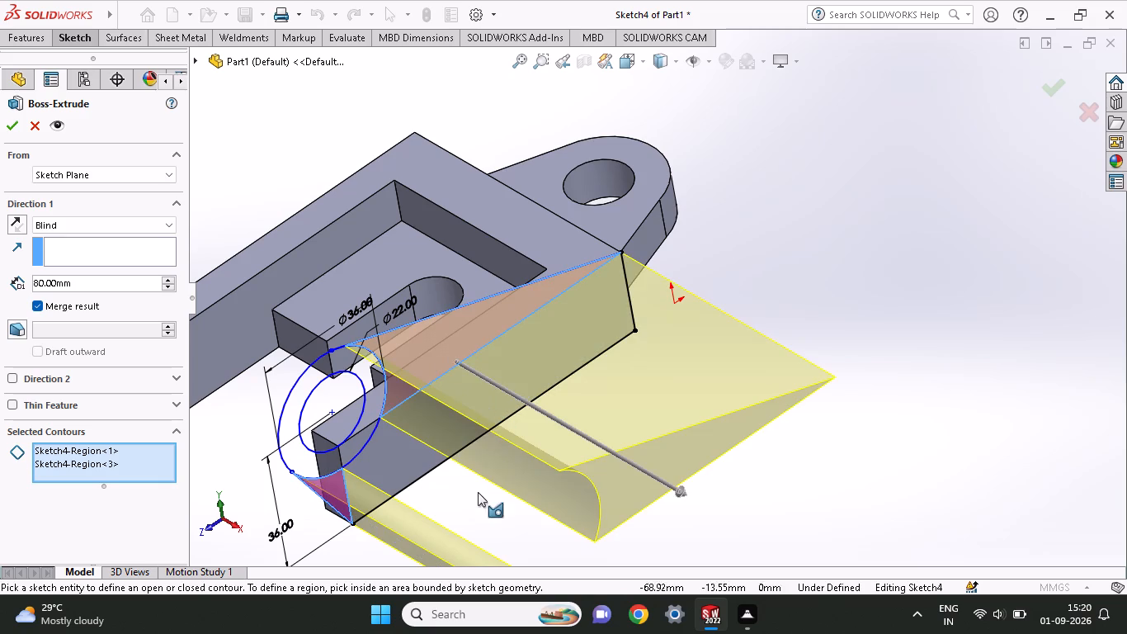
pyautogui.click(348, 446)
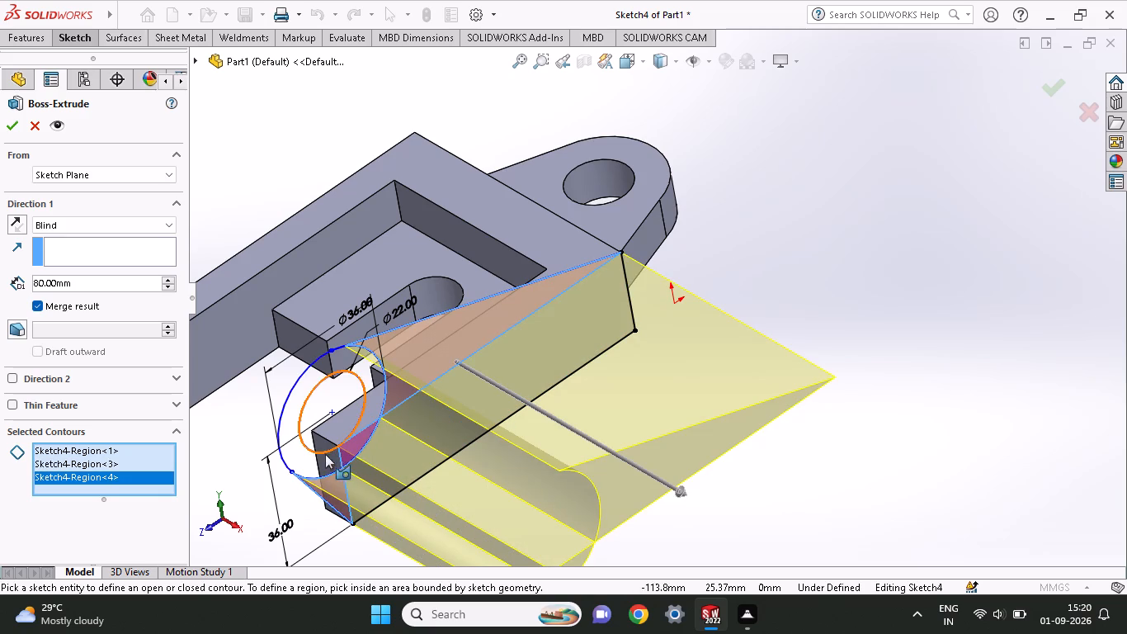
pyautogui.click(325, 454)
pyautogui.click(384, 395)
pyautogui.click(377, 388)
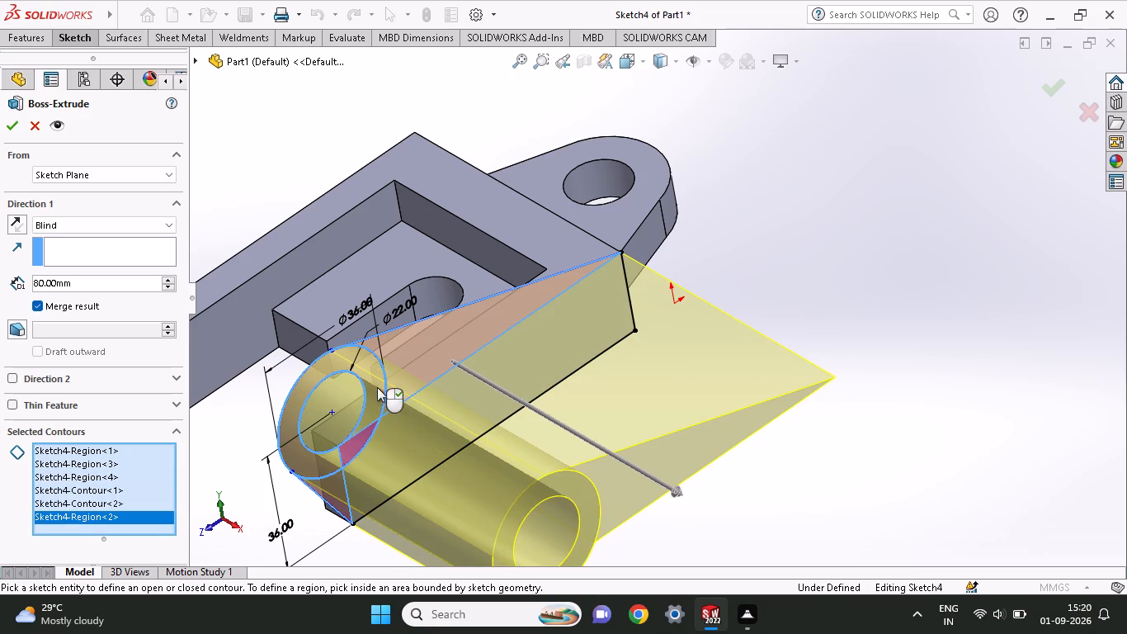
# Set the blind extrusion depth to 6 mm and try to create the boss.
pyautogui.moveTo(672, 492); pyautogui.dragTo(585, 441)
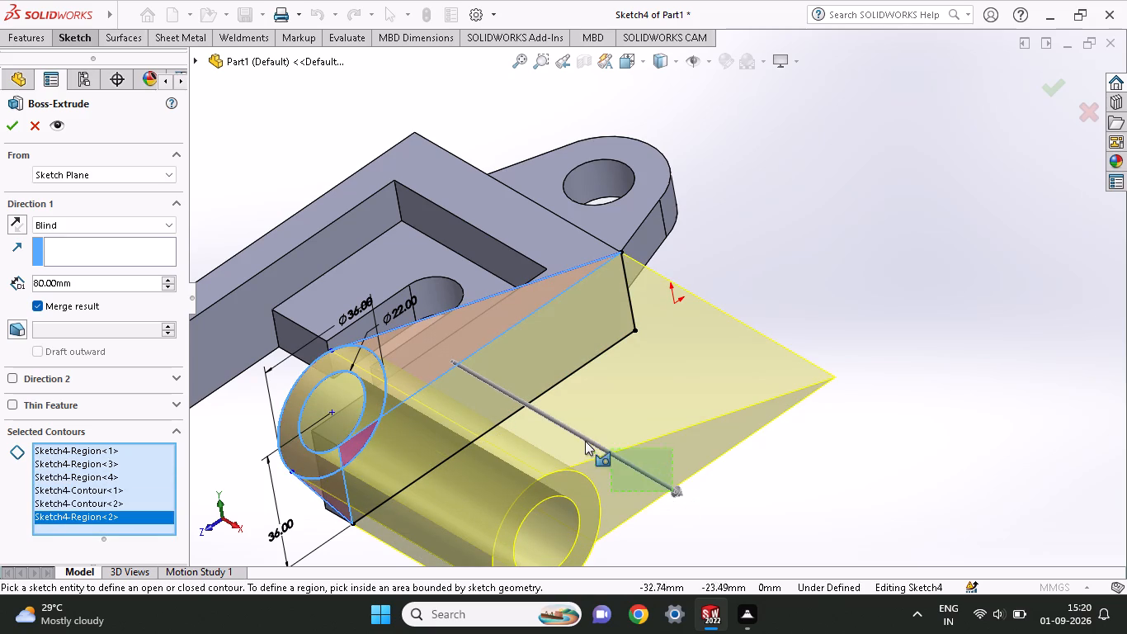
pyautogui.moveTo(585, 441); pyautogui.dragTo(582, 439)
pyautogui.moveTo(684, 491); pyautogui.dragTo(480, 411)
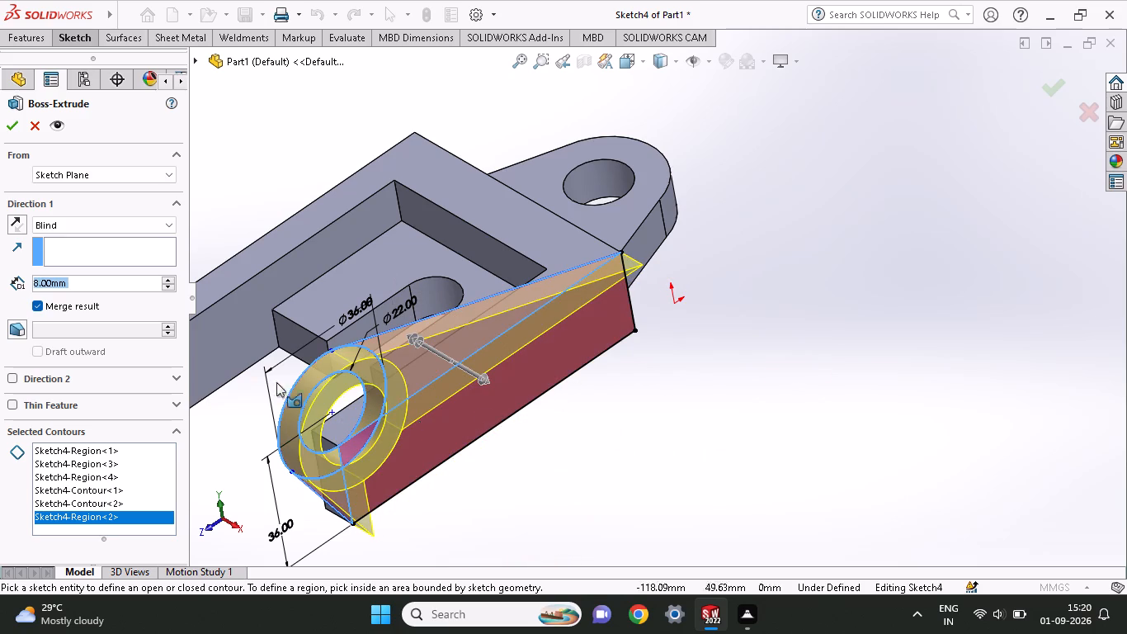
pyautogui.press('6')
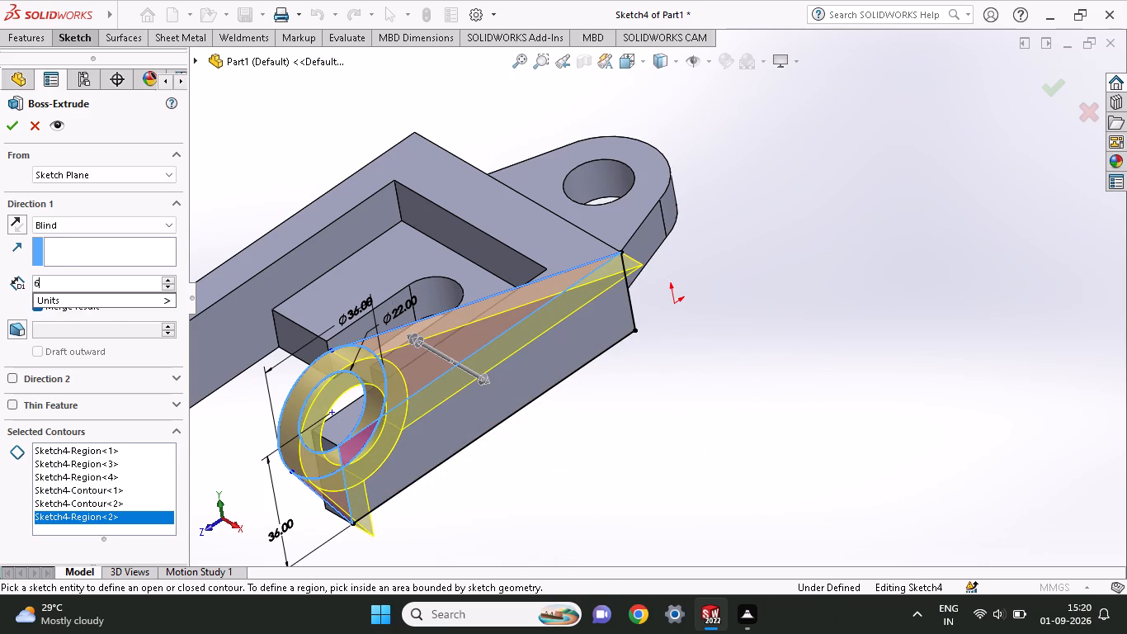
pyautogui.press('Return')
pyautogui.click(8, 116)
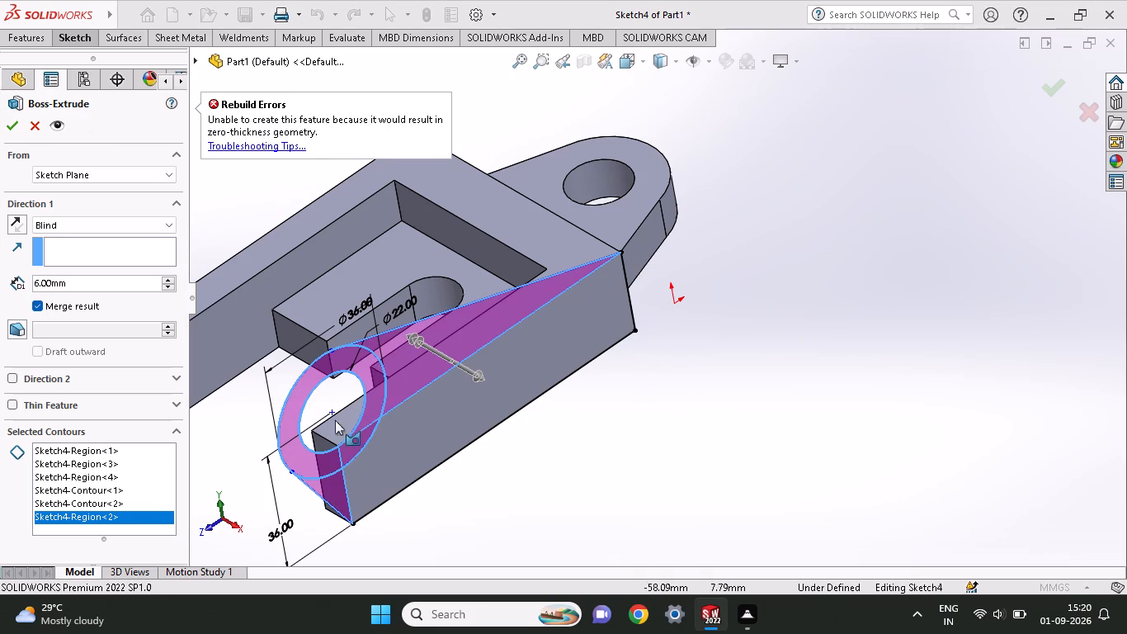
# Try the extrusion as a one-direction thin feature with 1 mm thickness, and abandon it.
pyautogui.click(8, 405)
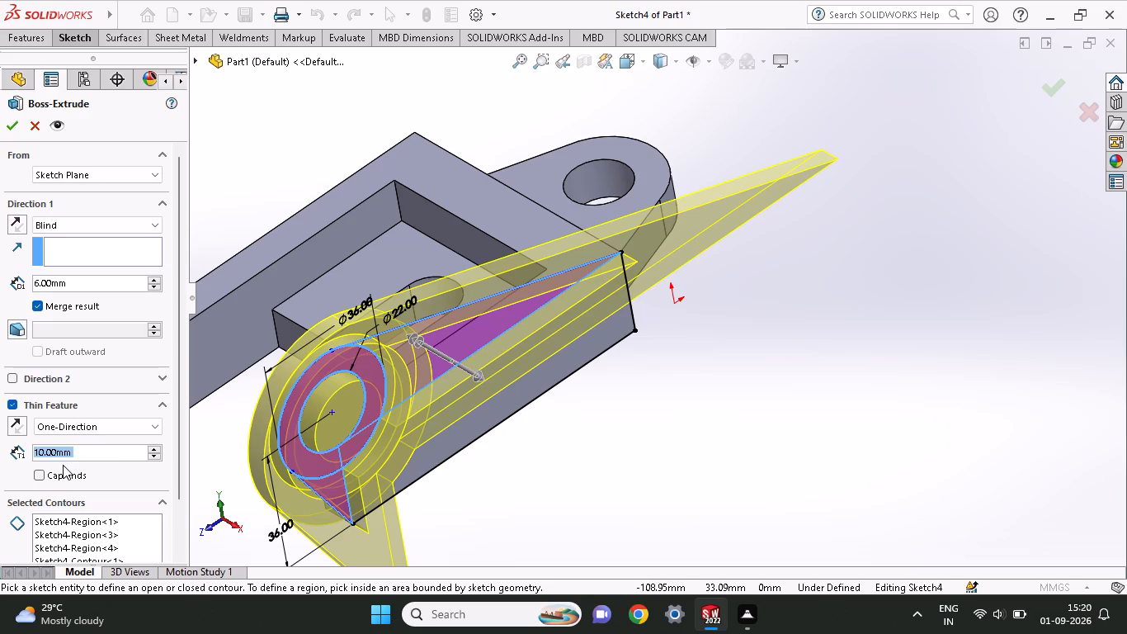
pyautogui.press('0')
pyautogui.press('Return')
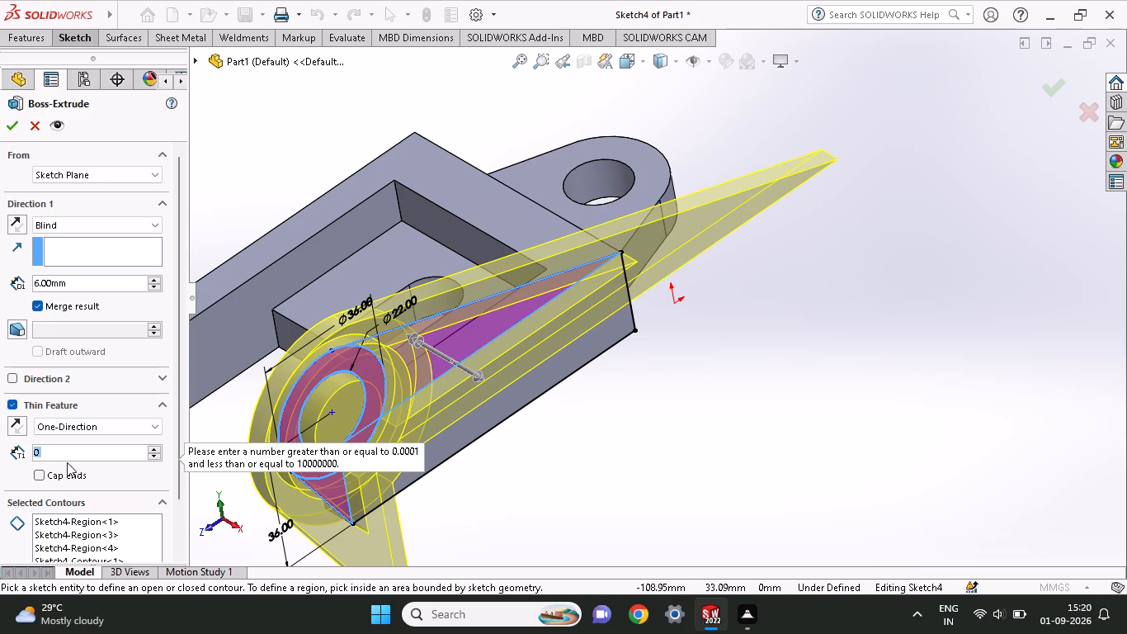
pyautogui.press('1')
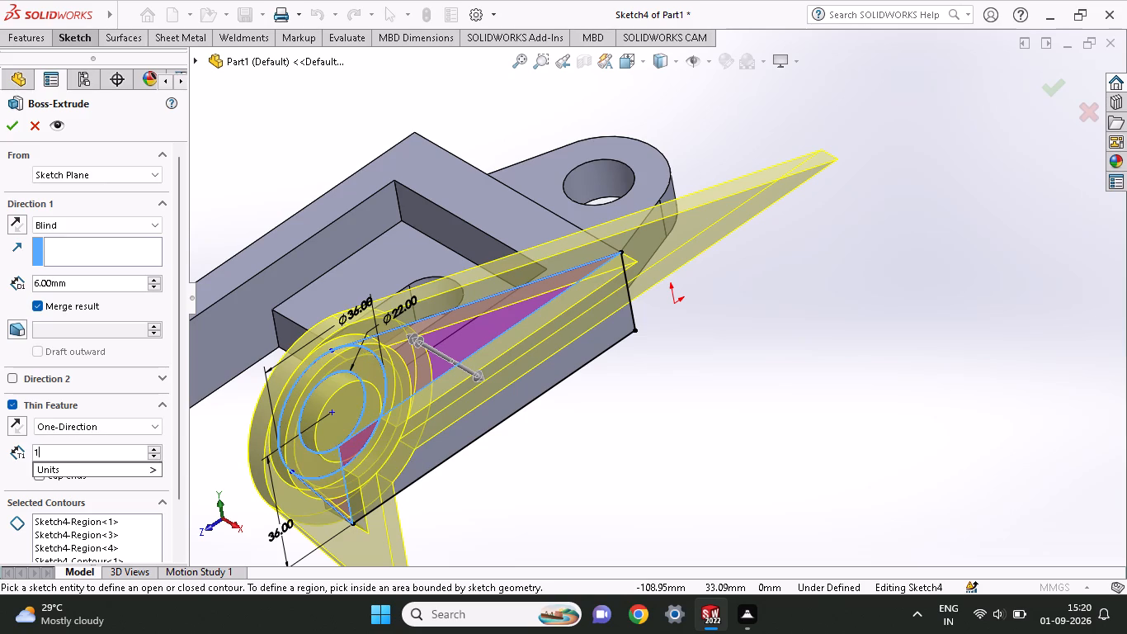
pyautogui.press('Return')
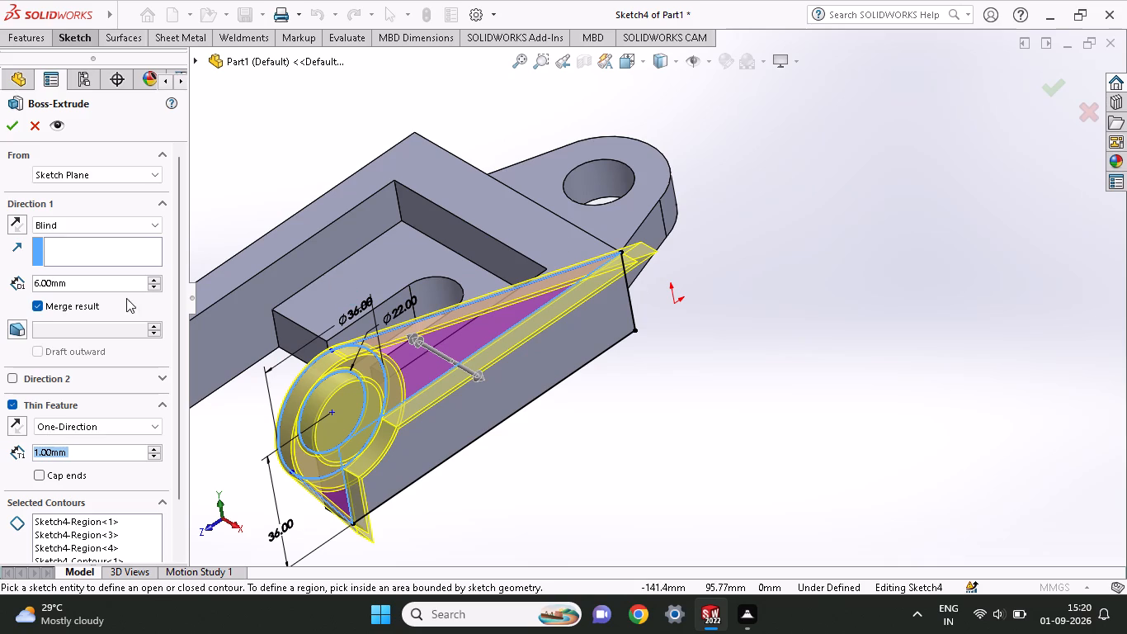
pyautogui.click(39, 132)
# Sketch a 25 mm high corner rectangle over the arm's whole outer side face, between its diagonally opposite corners.
pyautogui.click(530, 448)
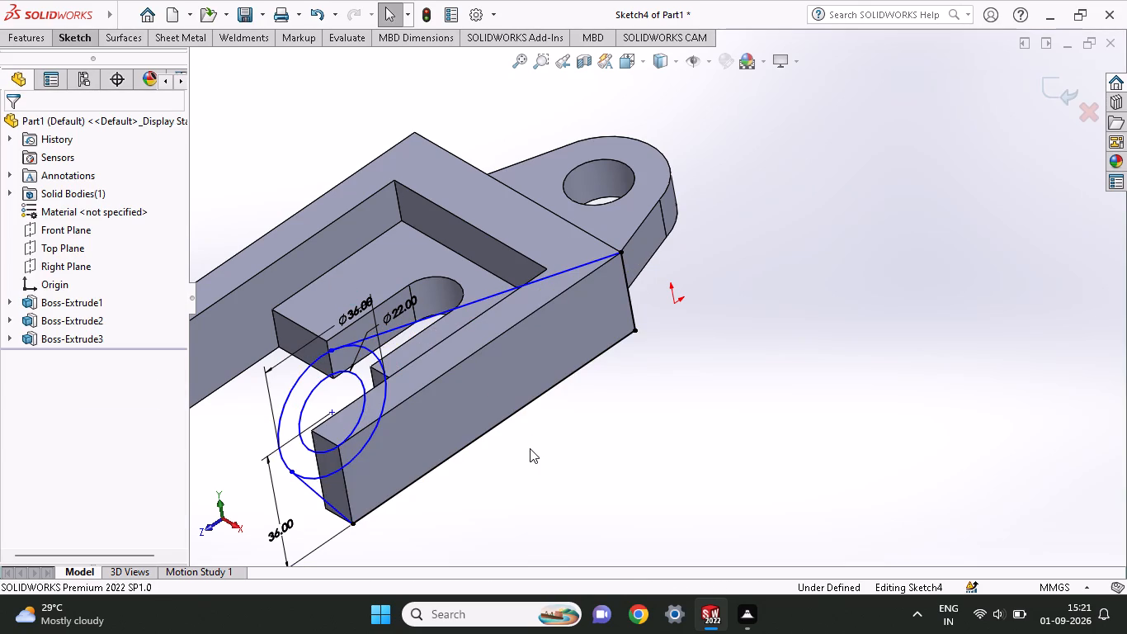
pyautogui.moveTo(508, 449); pyautogui.dragTo(466, 367, button='middle')
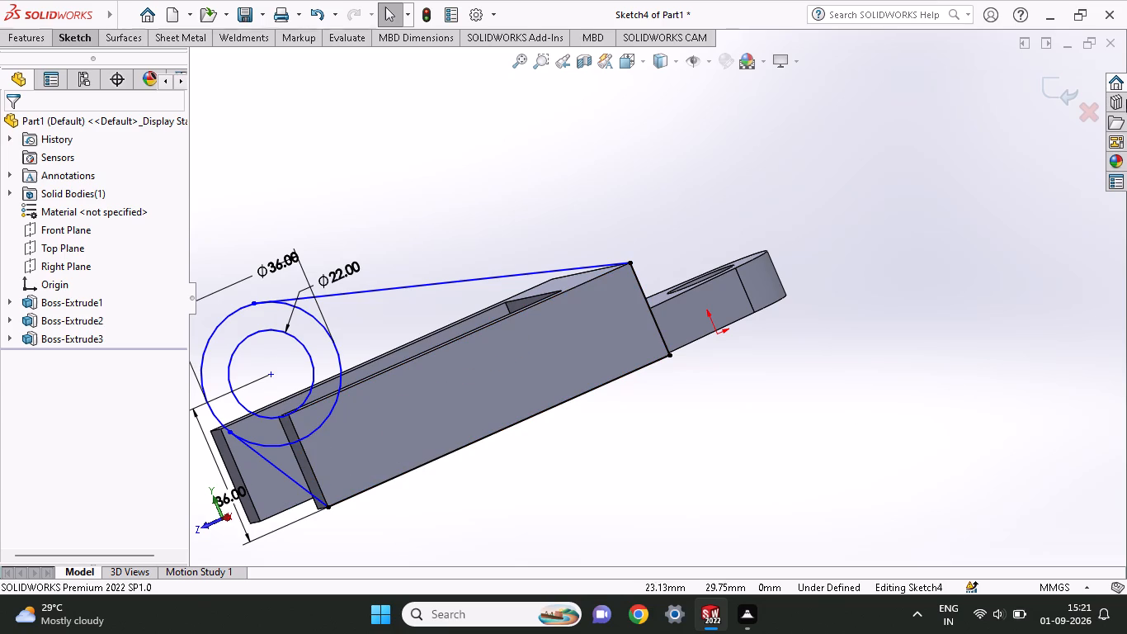
pyautogui.click(87, 41)
pyautogui.click(108, 90)
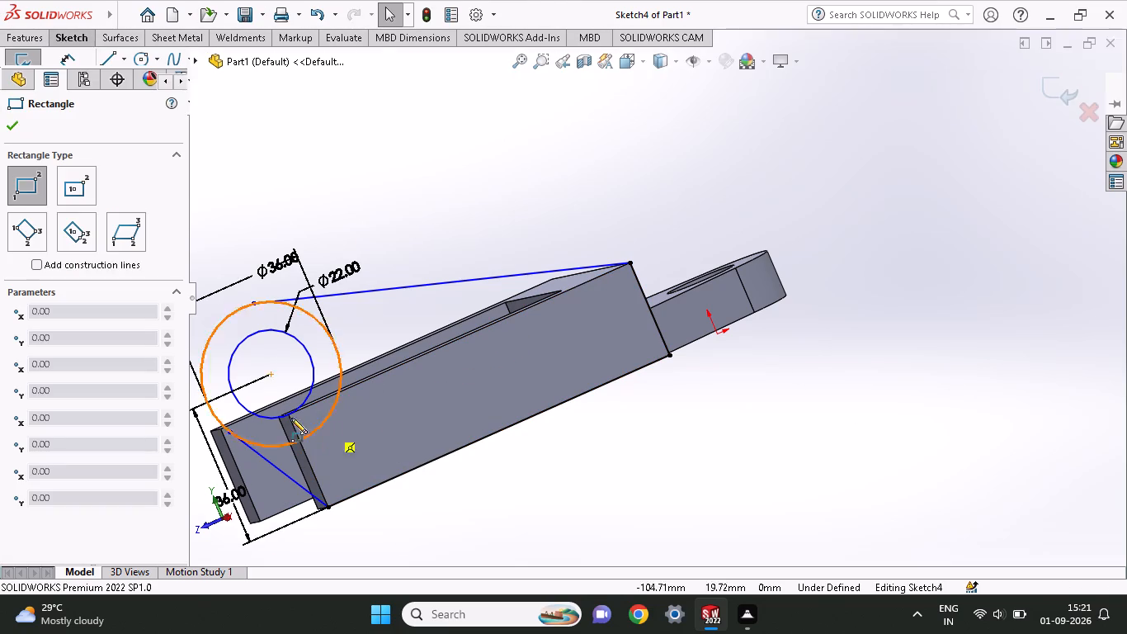
pyautogui.click(290, 416)
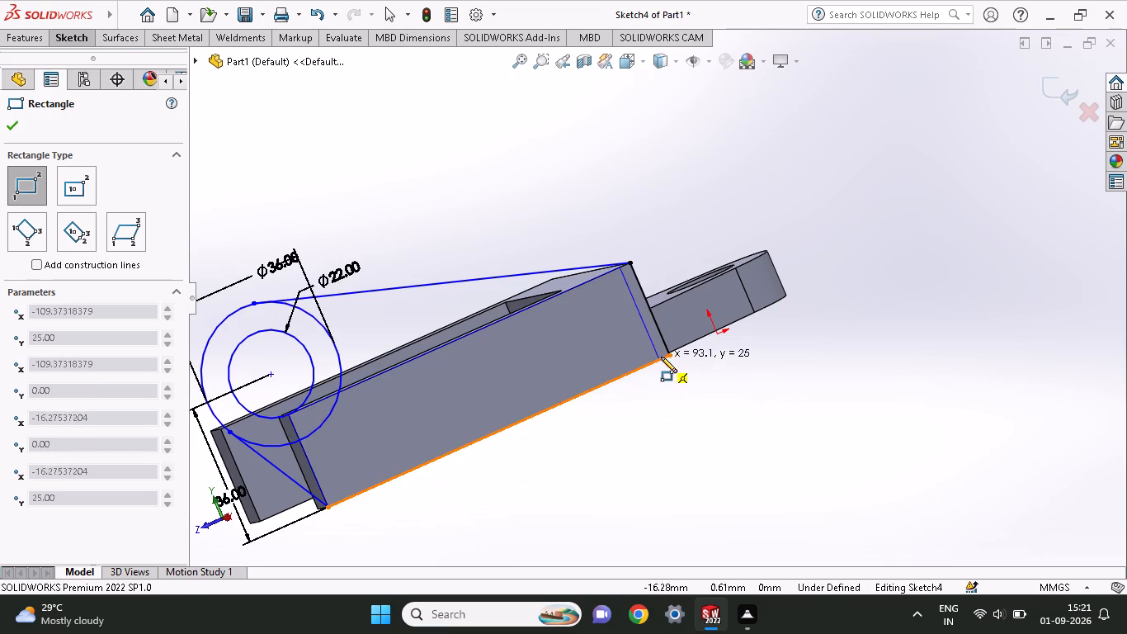
pyautogui.click(668, 357)
pyautogui.moveTo(626, 167); pyautogui.dragTo(651, 201, button='middle')
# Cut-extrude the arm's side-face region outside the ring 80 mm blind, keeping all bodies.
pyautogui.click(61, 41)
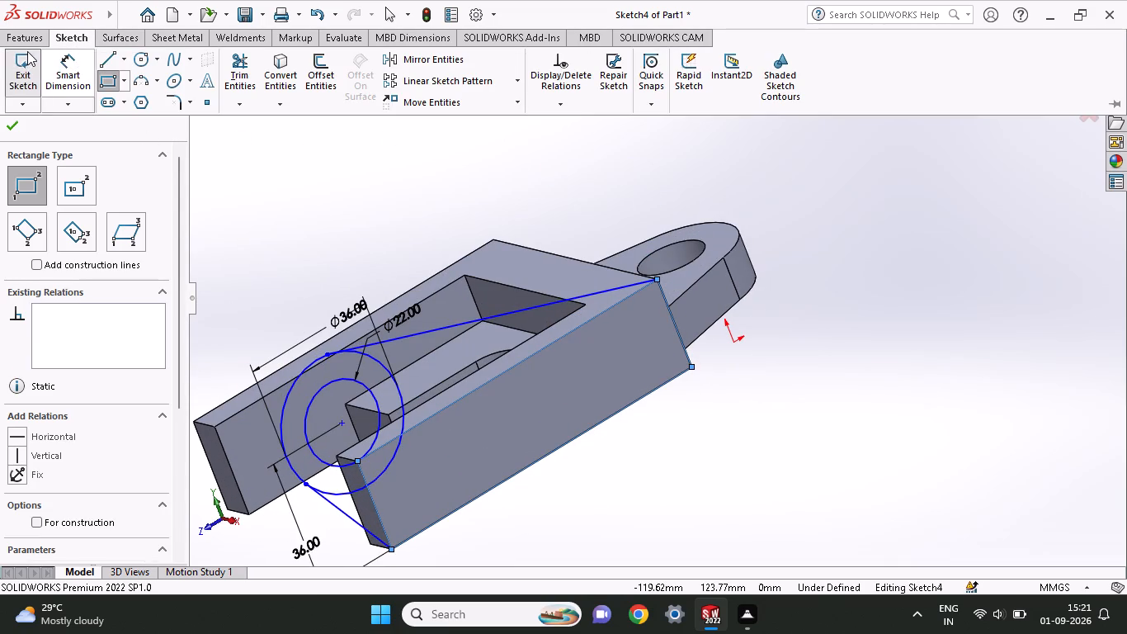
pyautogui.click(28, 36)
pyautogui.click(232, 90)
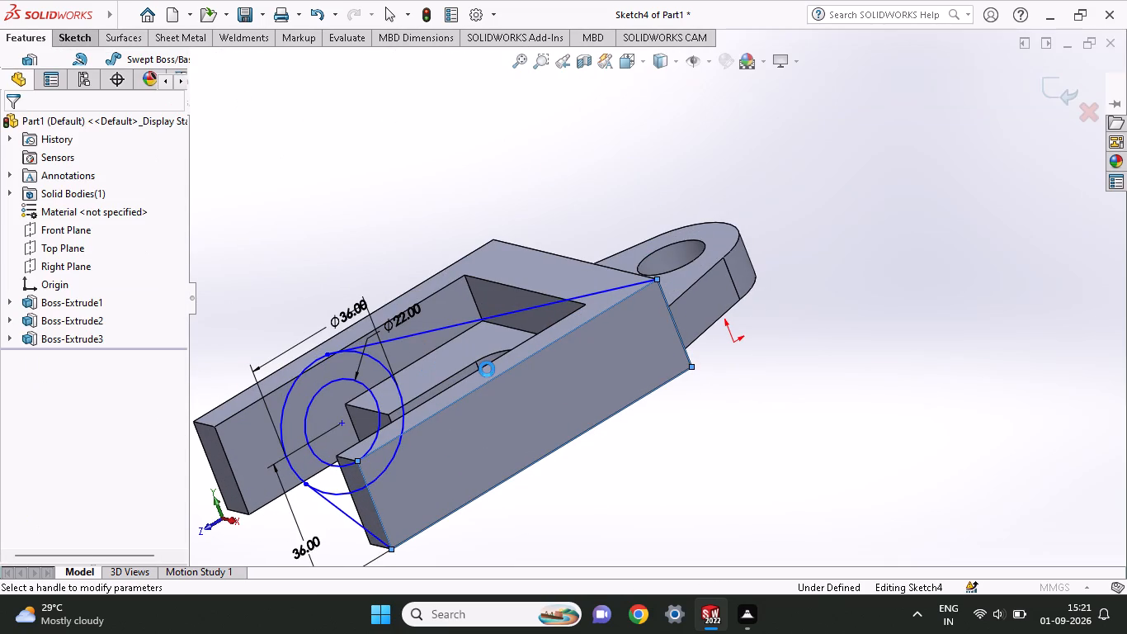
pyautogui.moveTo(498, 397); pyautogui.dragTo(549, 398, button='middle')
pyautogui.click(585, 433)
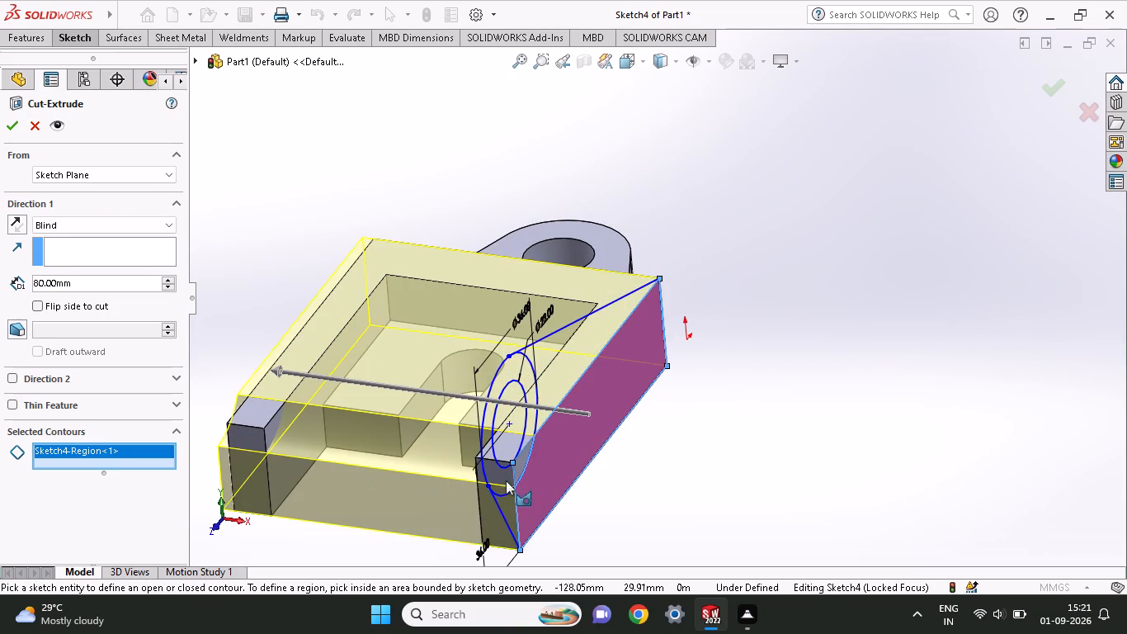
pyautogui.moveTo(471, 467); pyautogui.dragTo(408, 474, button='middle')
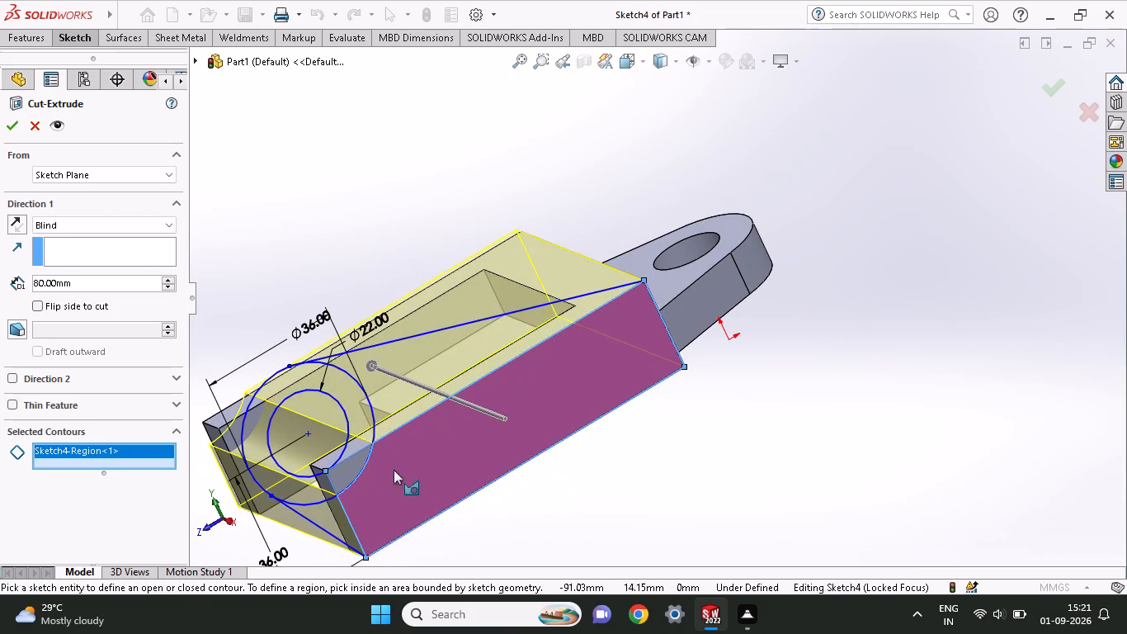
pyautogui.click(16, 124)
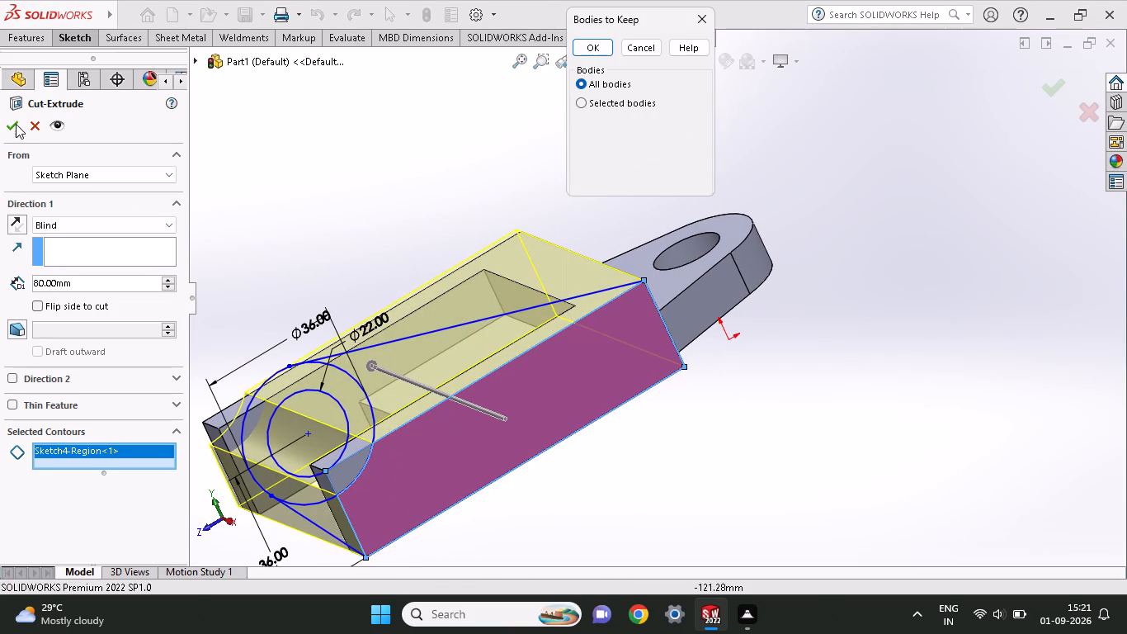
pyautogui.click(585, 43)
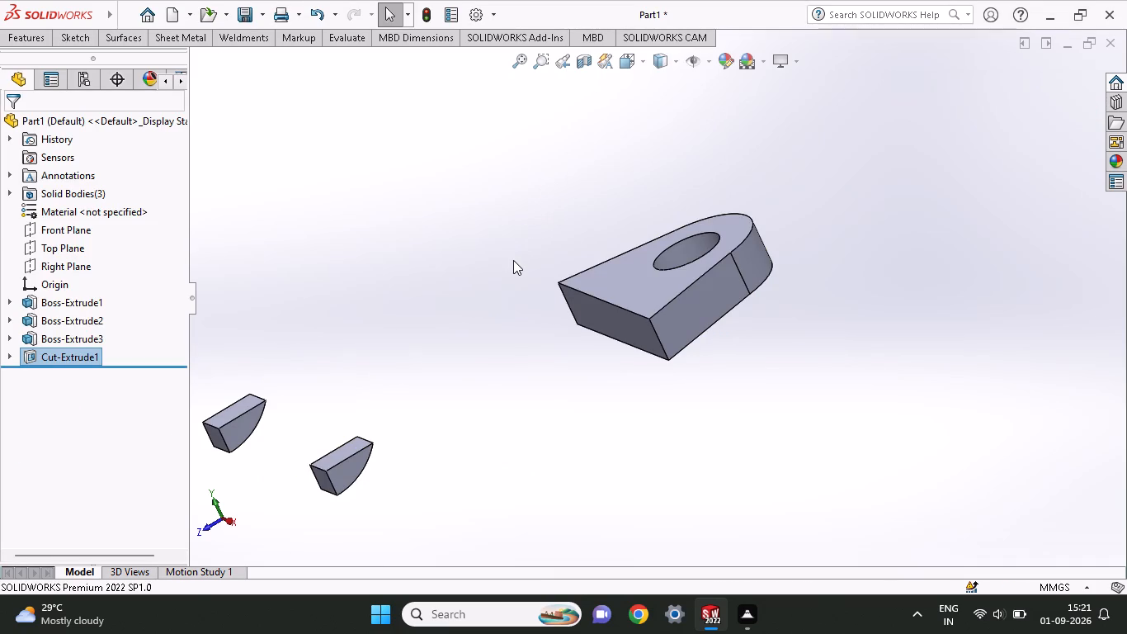
# Undo the cut, the entire lug sketch with its circles and tangent lines, and the extrusion of the two 80 mm arms.
pyautogui.hotkey('ctrl', 'z')
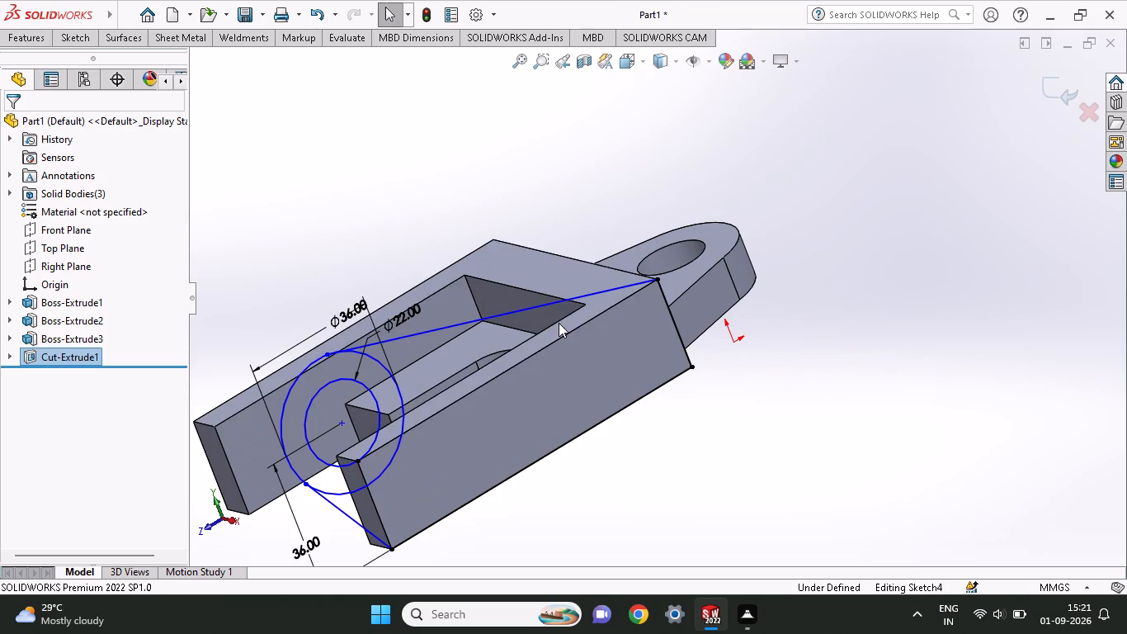
pyautogui.hotkey('ctrl', 'z')
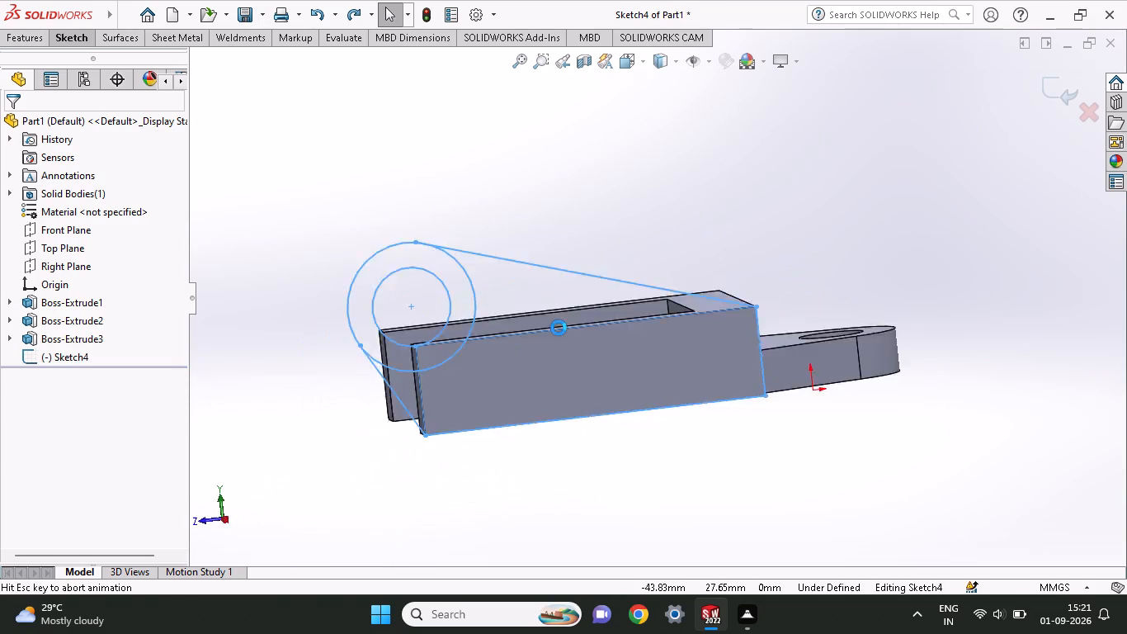
pyautogui.hotkey('ctrl', 'z')
pyautogui.hotkey('ctrl', 'z')
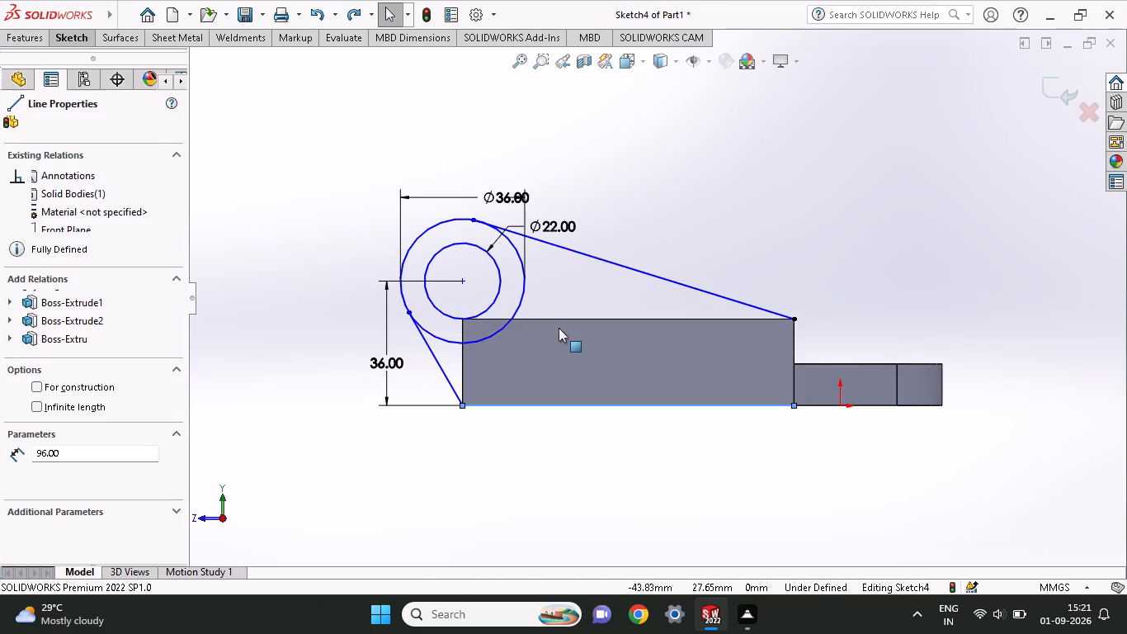
pyautogui.hotkey('ctrl', 'z')
pyautogui.hotkey('ctrl', 'z')
pyautogui.hotkey('ctrl', 'z')
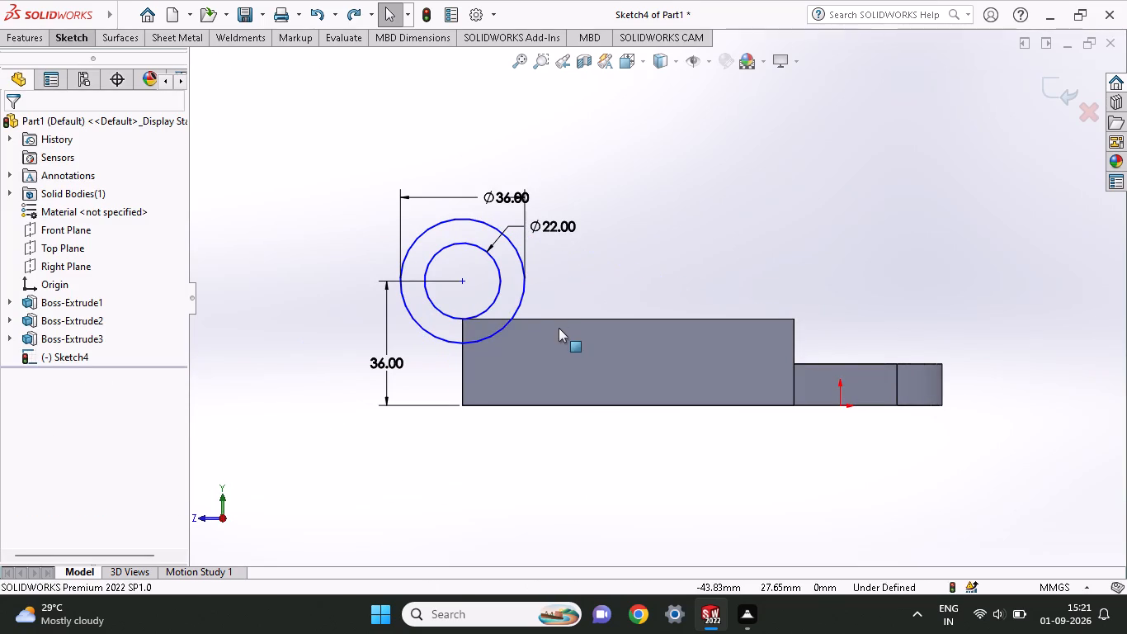
pyautogui.hotkey('ctrl', 'z')
pyautogui.hotkey('ctrl', 'z')
pyautogui.hotkey('ctrl', 'z')
pyautogui.hotkey('ctrl', 'z')
pyautogui.hotkey('ctrl', 'z')
pyautogui.hotkey('ctrl', 'z')
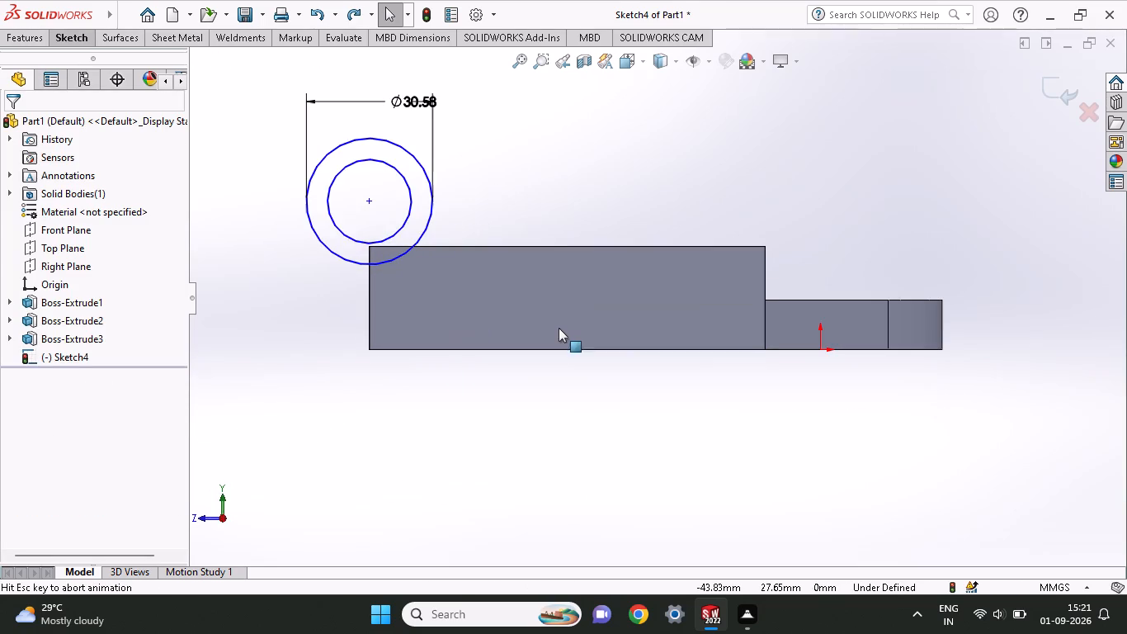
pyautogui.hotkey('ctrl', 'z')
pyautogui.hotkey('ctrl', 'z')
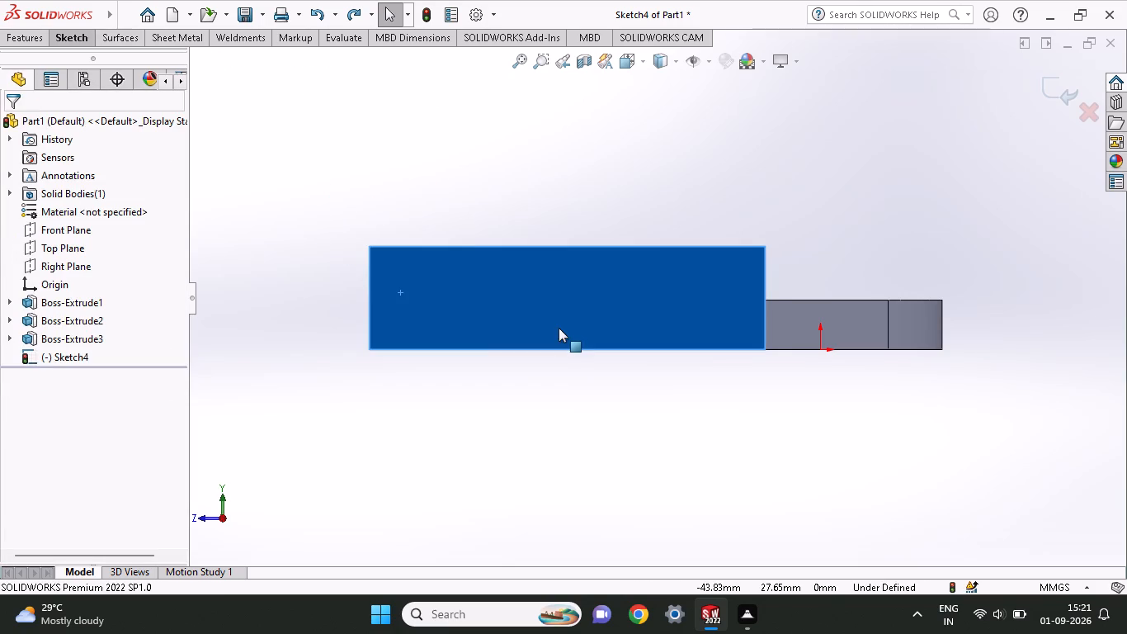
pyautogui.hotkey('ctrl', 'z')
pyautogui.hotkey('ctrl', 'z')
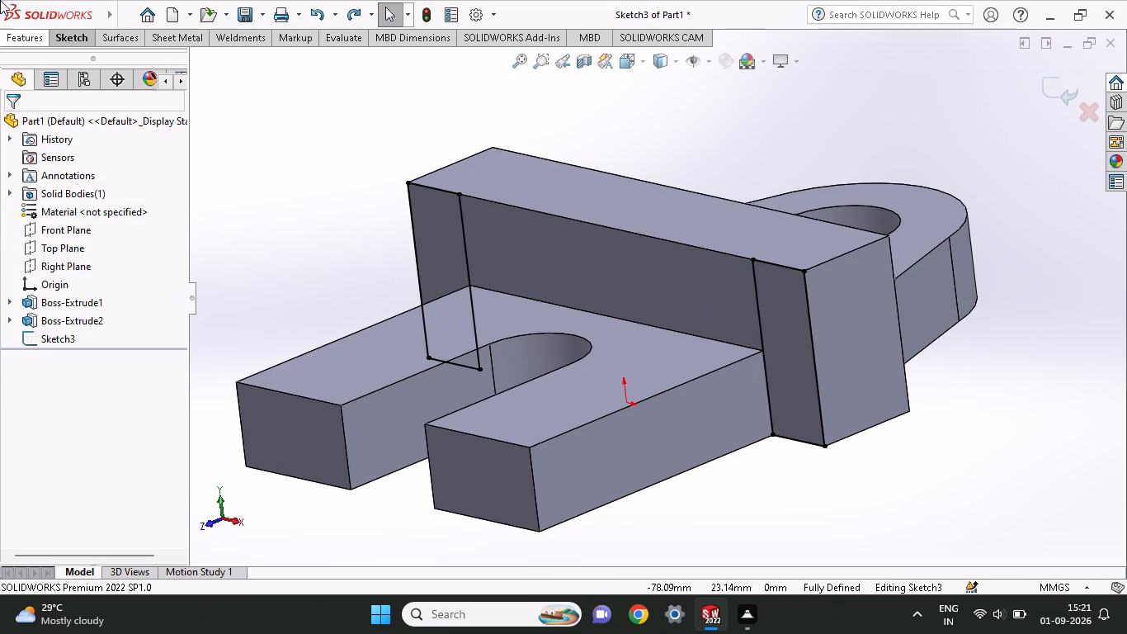
# Exit the arm-profile sketch and, on the crossbar's end face, sketch a 25 mm high corner rectangle extending about 73 mm past the forked end.
pyautogui.click(875, 381)
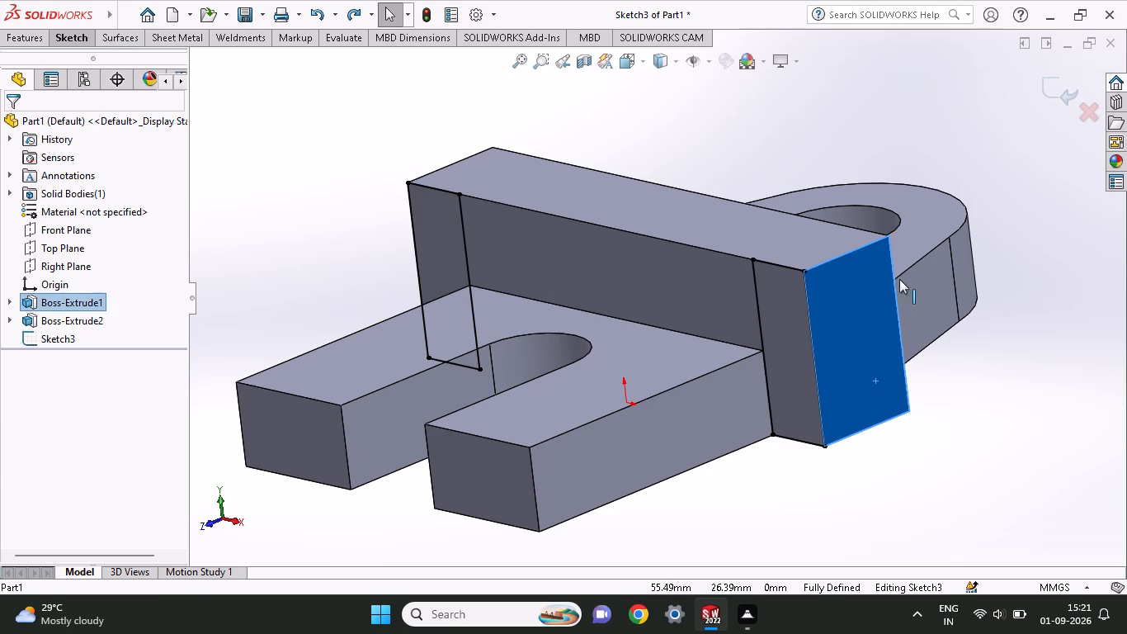
pyautogui.rightClick(831, 318)
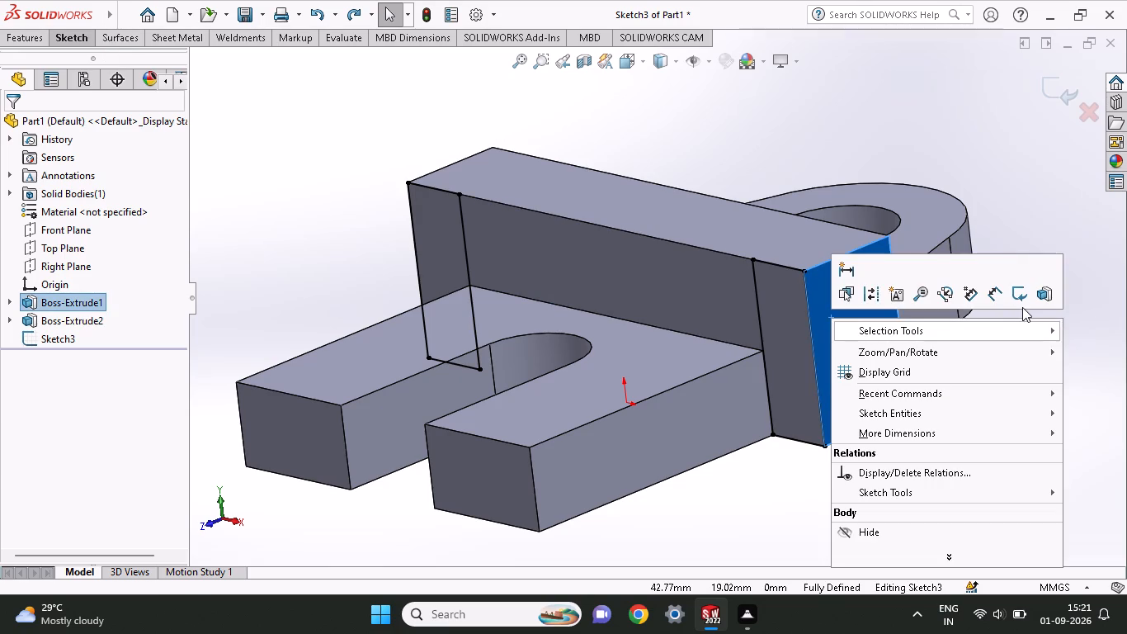
pyautogui.click(1022, 302)
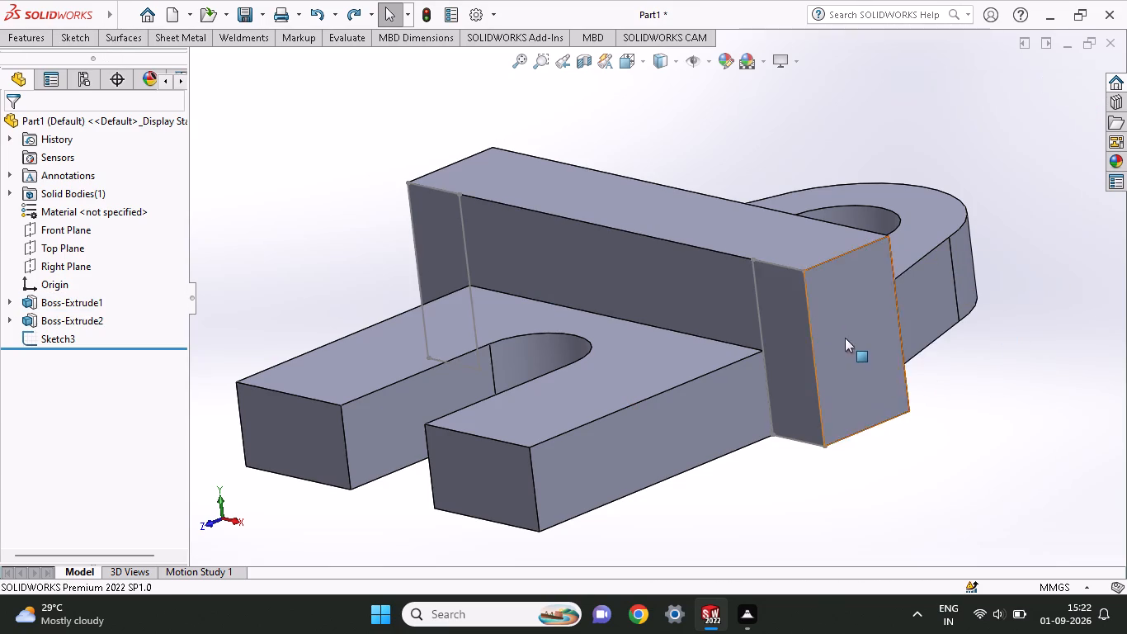
pyautogui.click(845, 338)
pyautogui.click(918, 291)
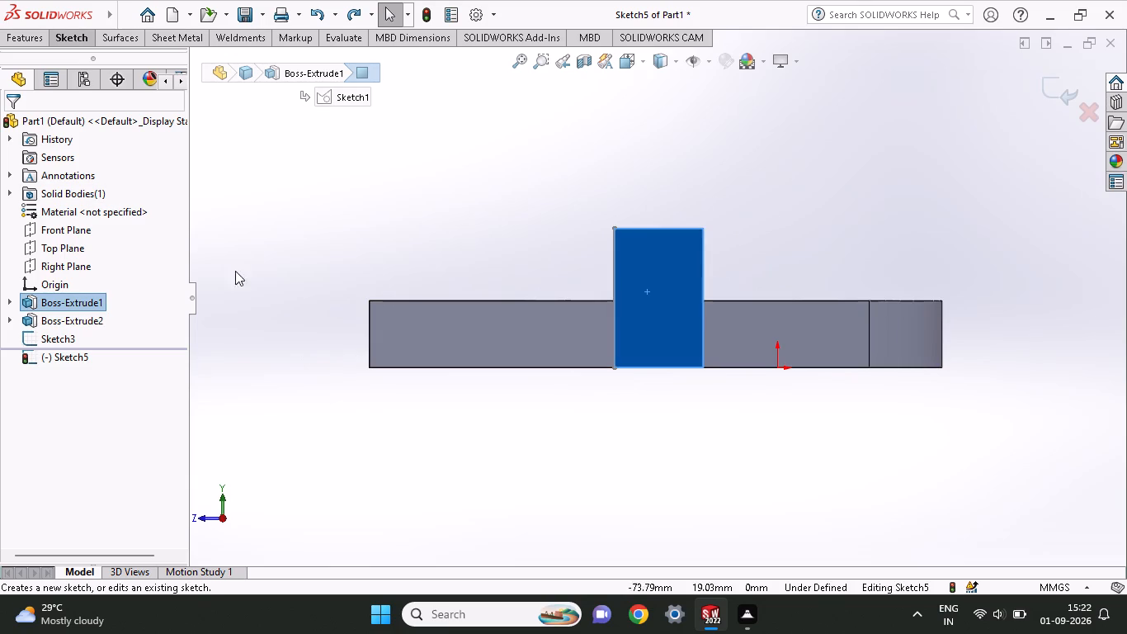
pyautogui.click(64, 38)
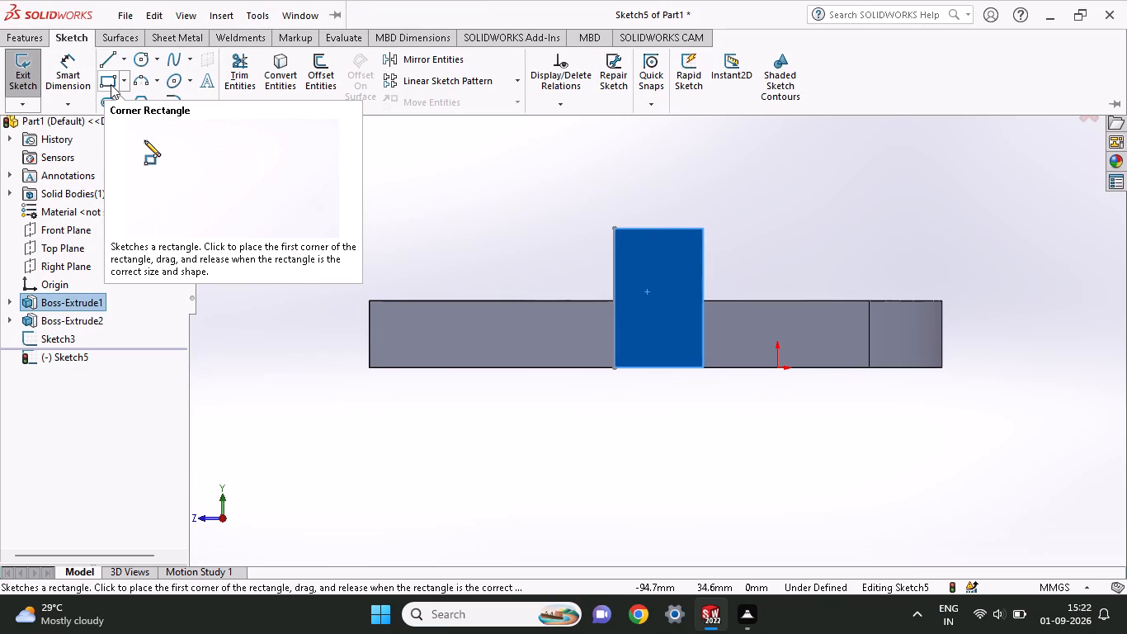
pyautogui.click(111, 84)
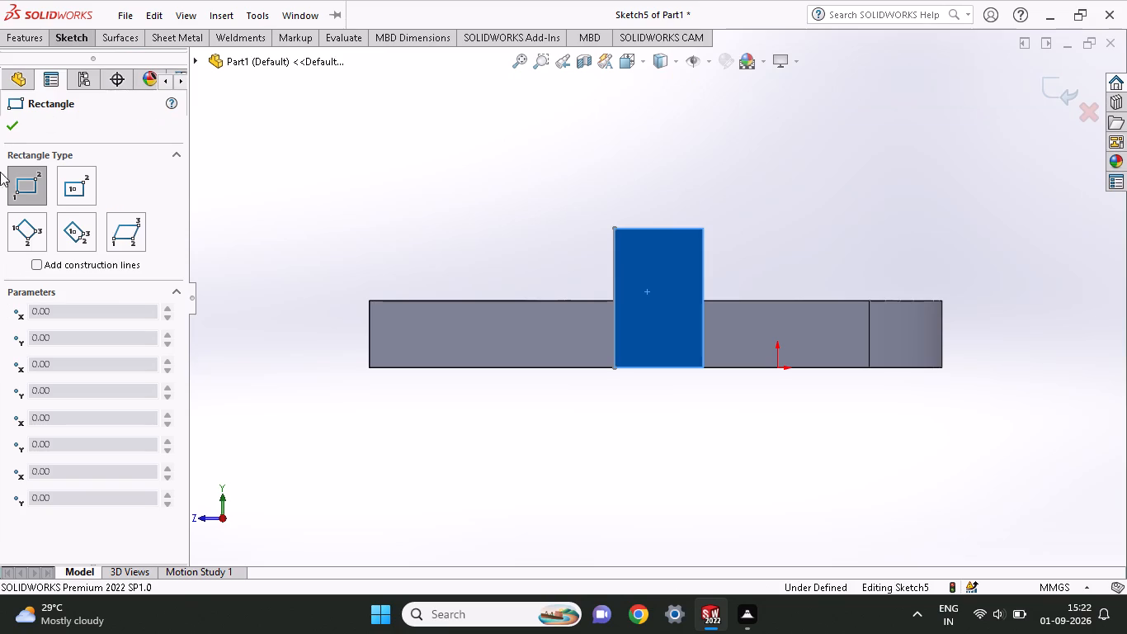
pyautogui.moveTo(621, 383); pyautogui.dragTo(641, 405, button='middle')
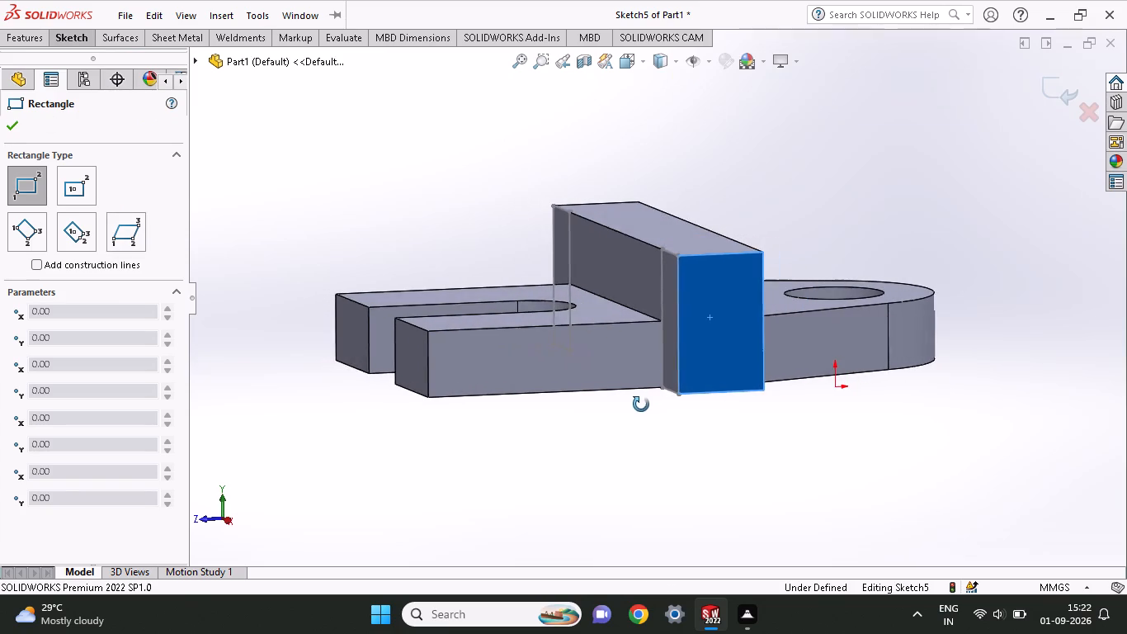
pyautogui.moveTo(641, 405); pyautogui.dragTo(640, 405, button='middle')
pyautogui.click(665, 395)
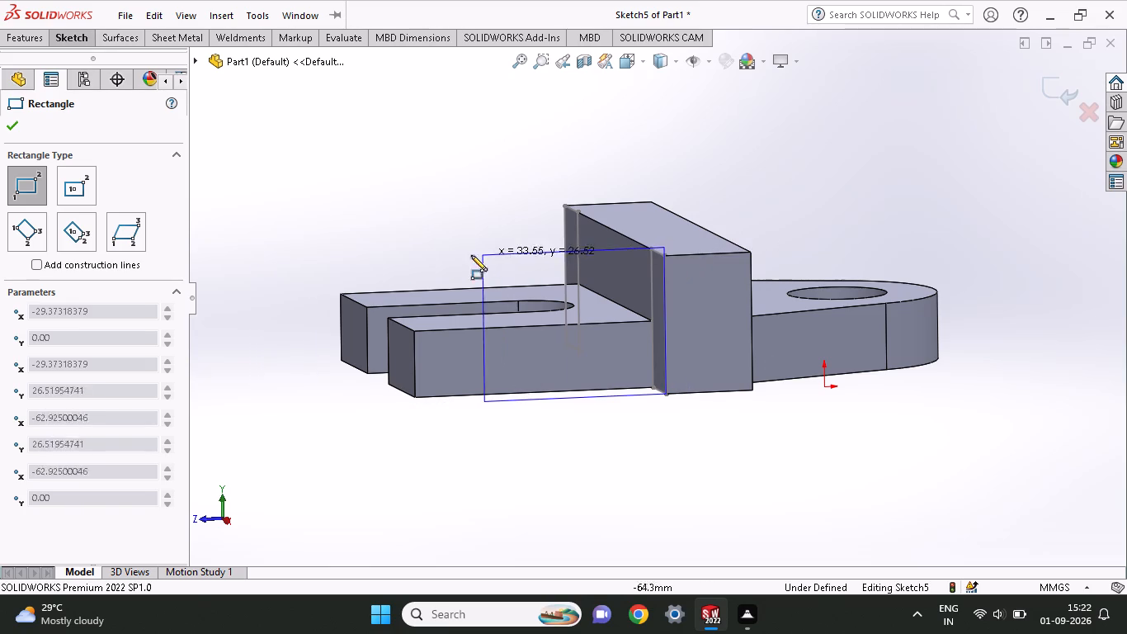
pyautogui.click(268, 272)
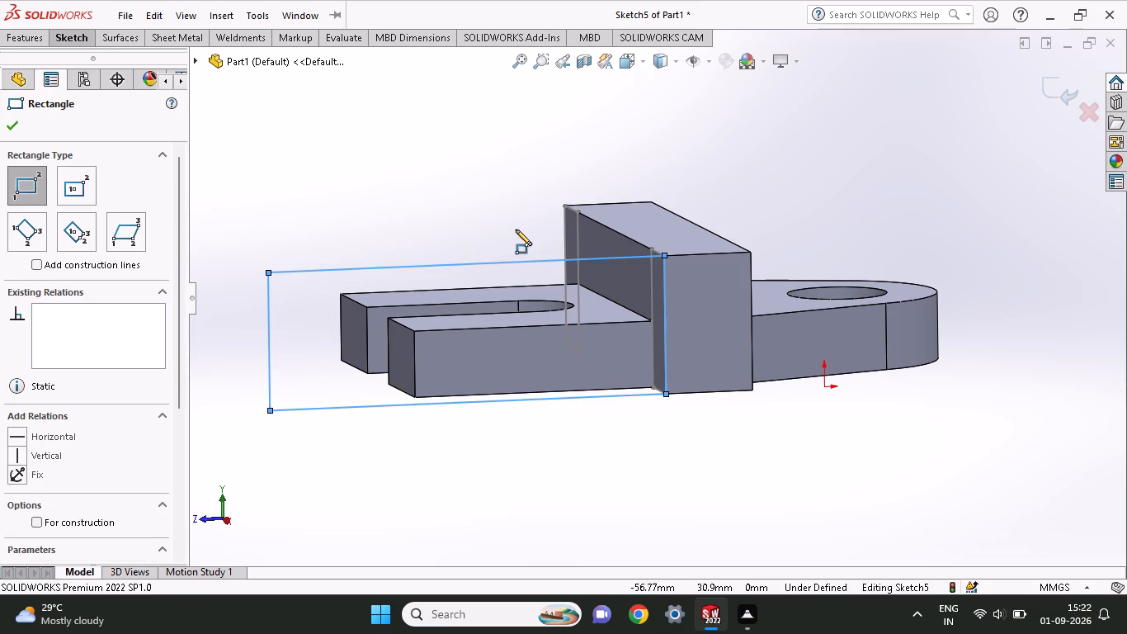
# Dimension the rectangle's lower edge to a length of 80 mm.
pyautogui.click(54, 35)
pyautogui.click(54, 54)
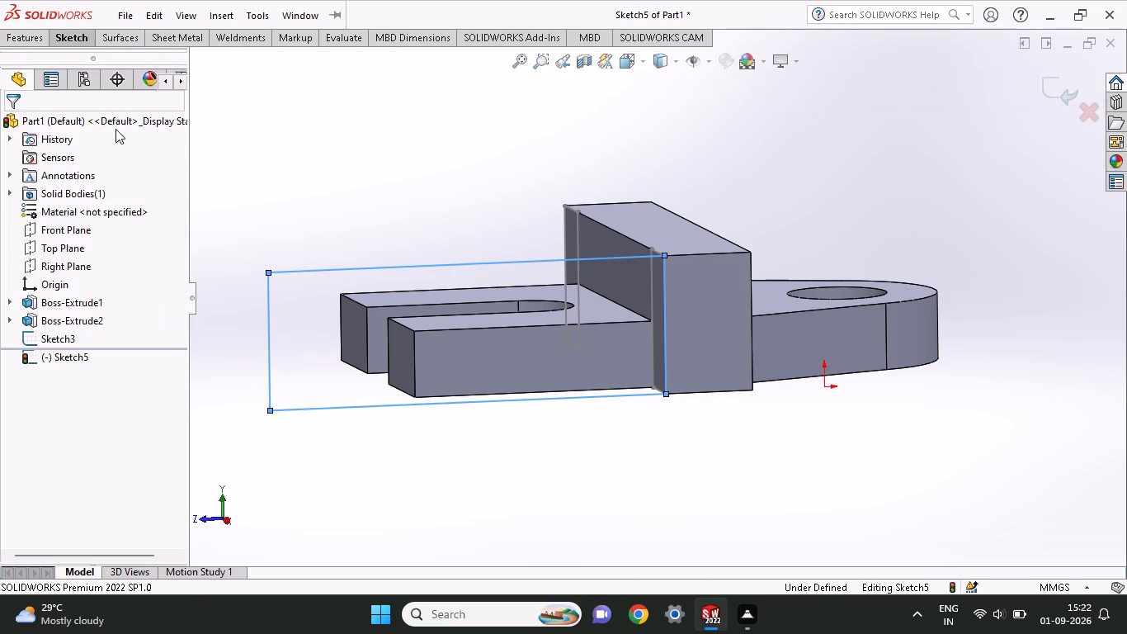
pyautogui.click(421, 410)
pyautogui.click(416, 406)
pyautogui.click(424, 455)
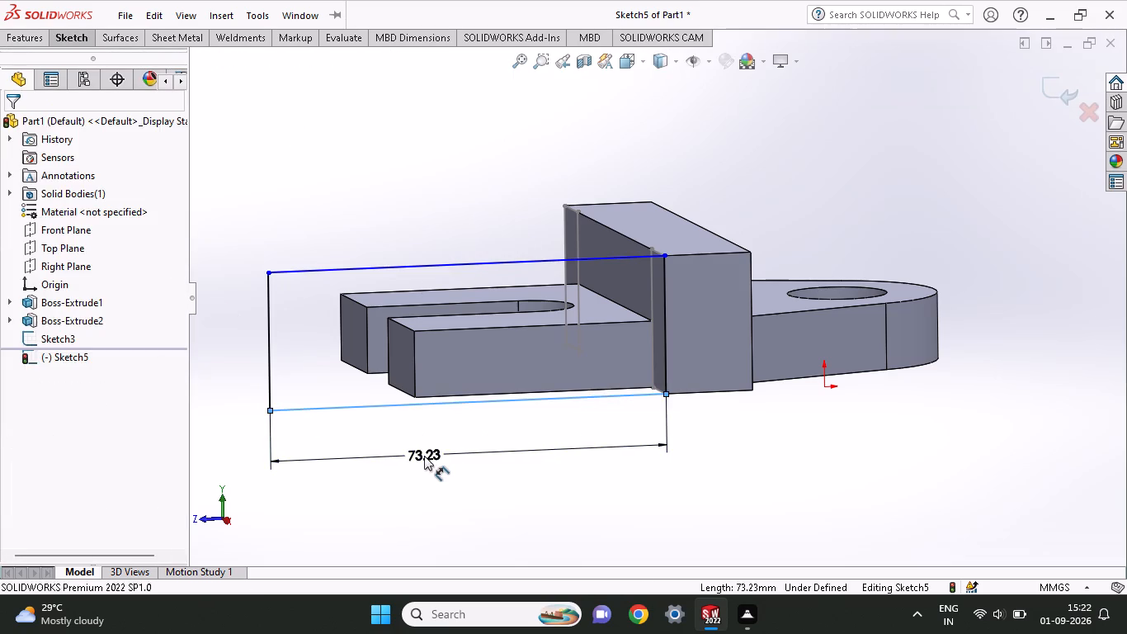
pyautogui.write('80')
pyautogui.press('Return')
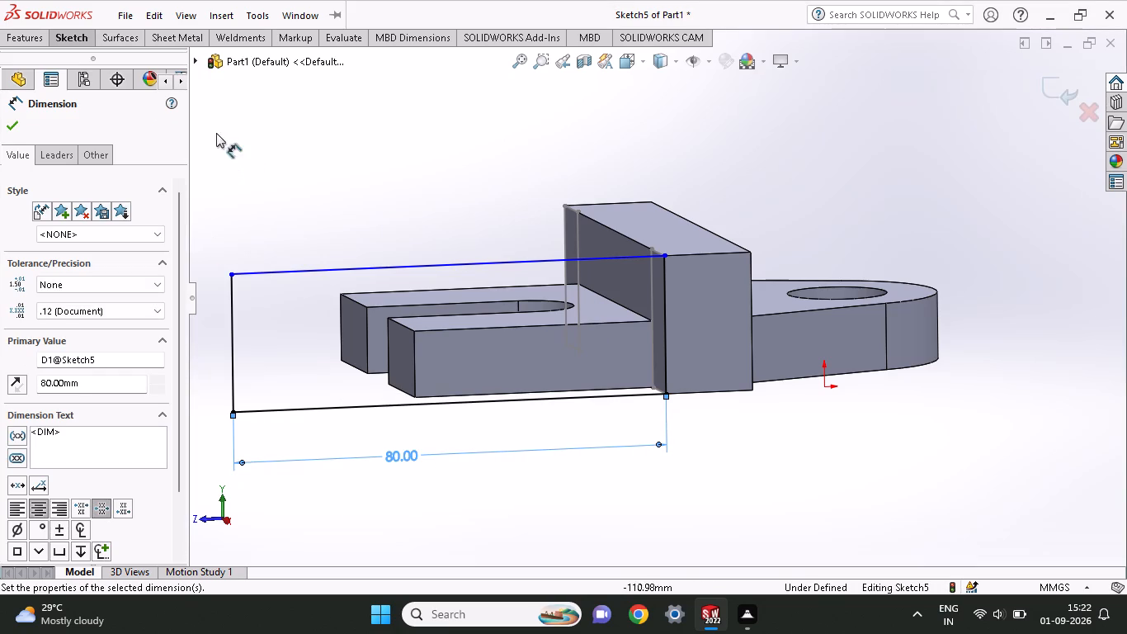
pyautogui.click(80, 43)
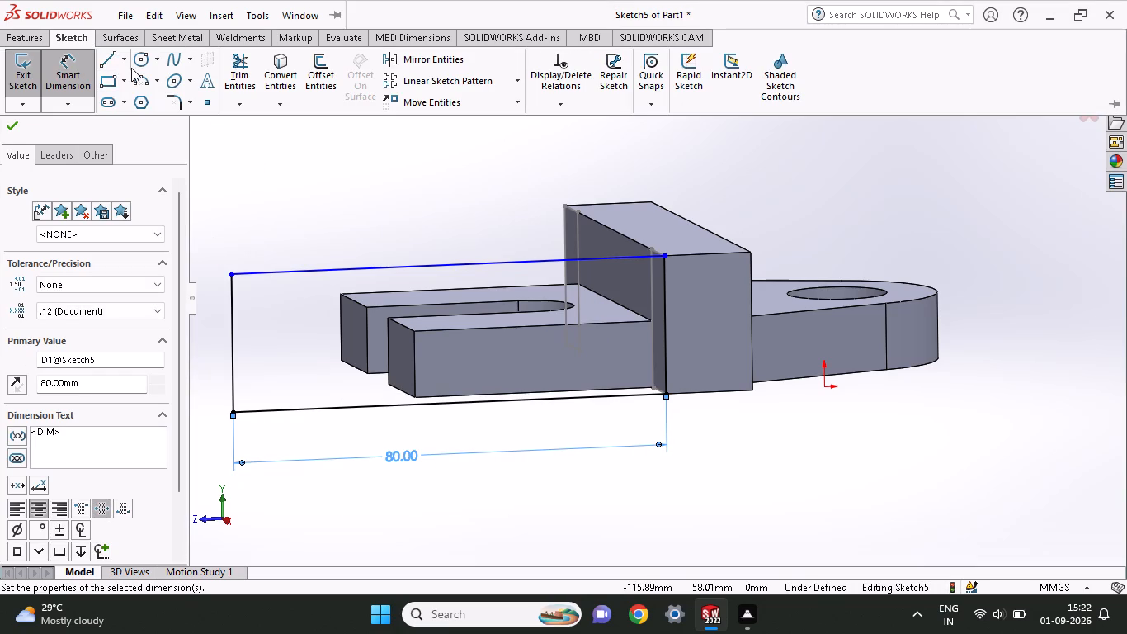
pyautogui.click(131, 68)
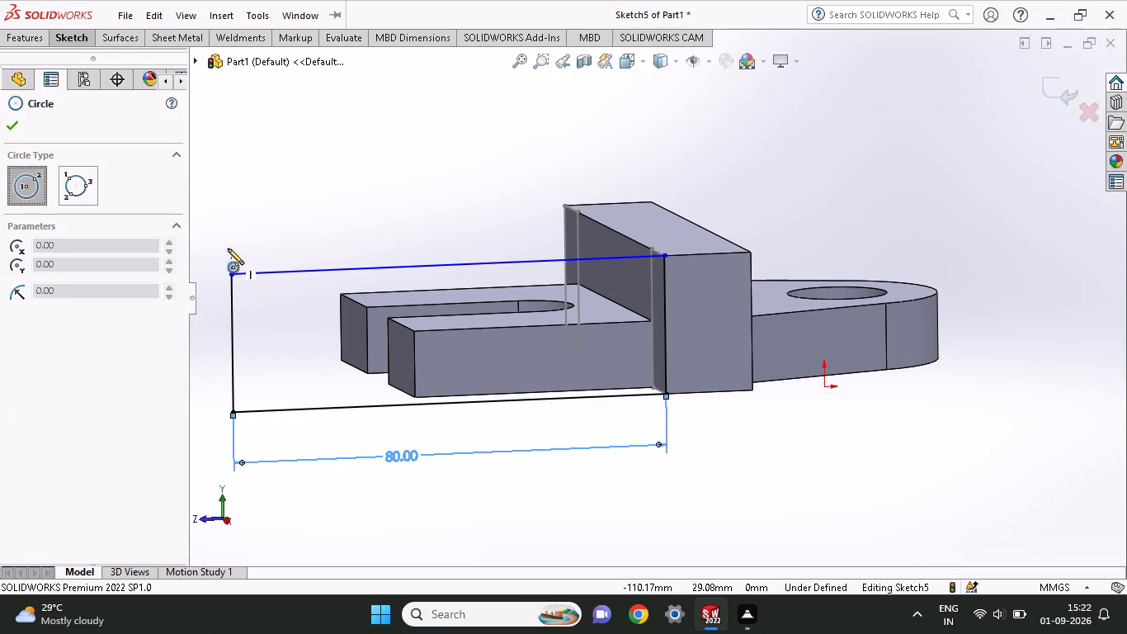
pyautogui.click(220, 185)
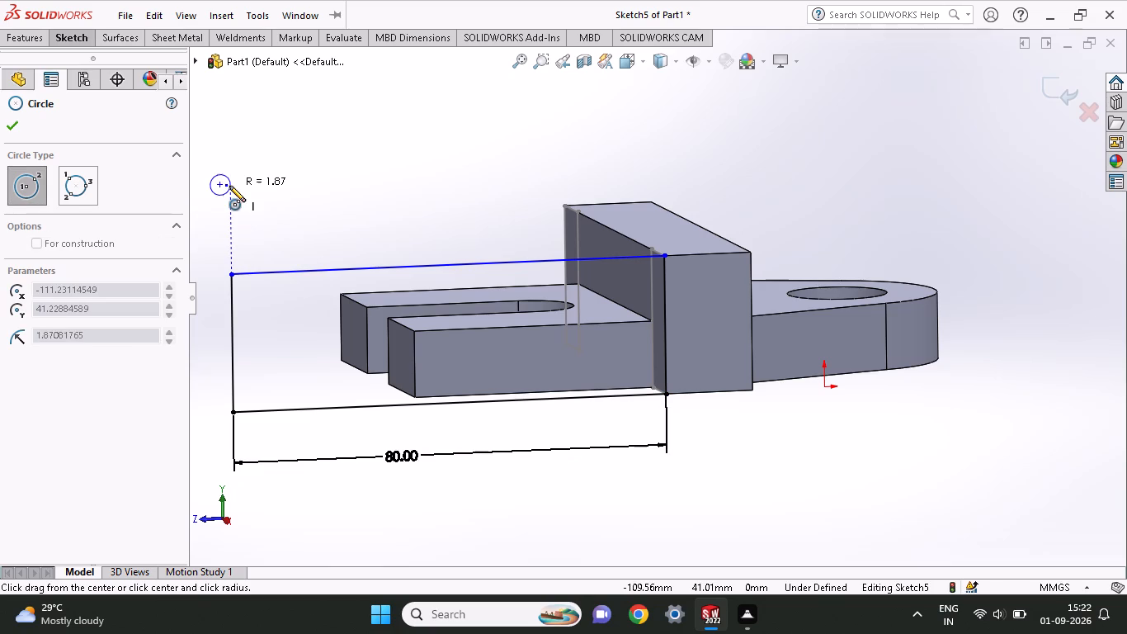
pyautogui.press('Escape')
# Sketch two concentric circles with radii of about 9 mm and 12 mm, centred directly above the rectangle's free upper corner.
pyautogui.click(78, 40)
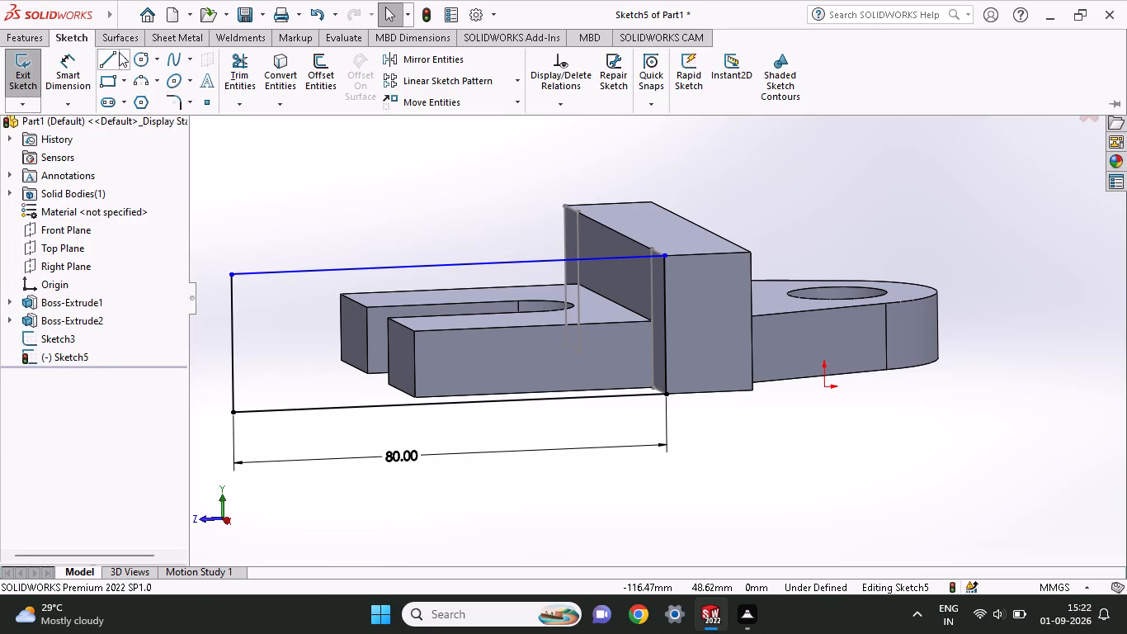
pyautogui.click(139, 54)
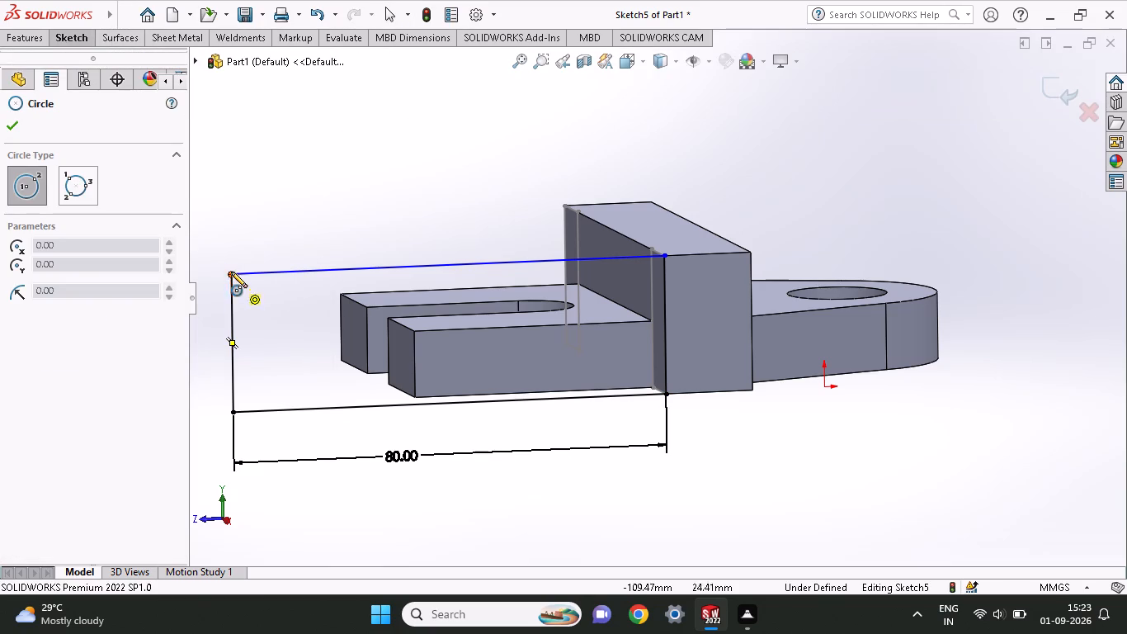
pyautogui.click(233, 198)
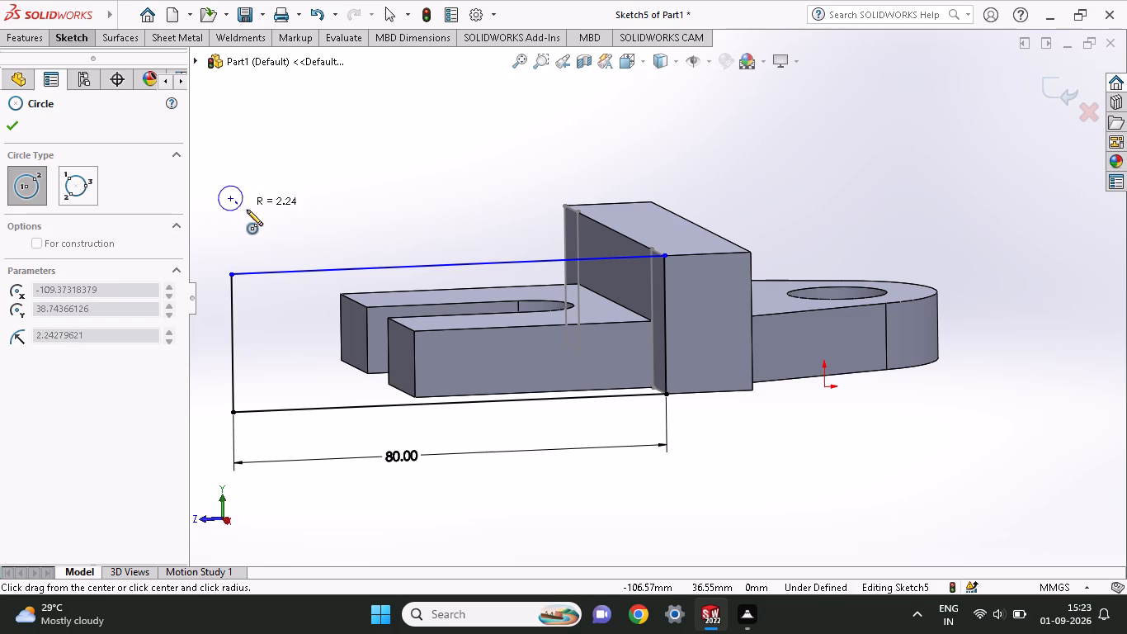
pyautogui.click(272, 223)
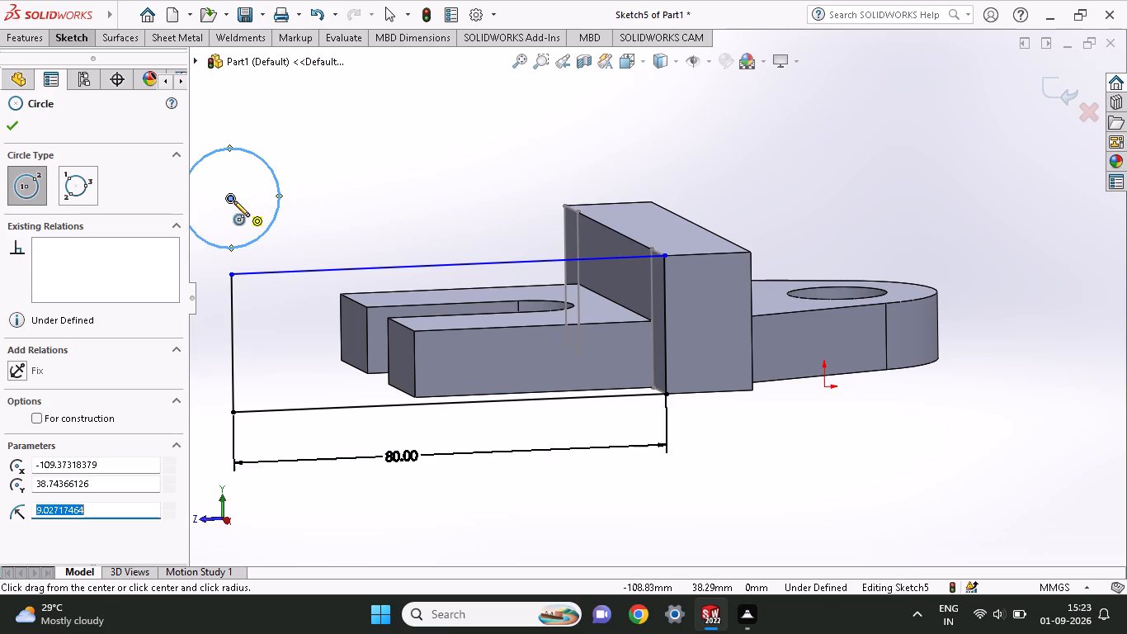
pyautogui.click(233, 201)
pyautogui.click(290, 227)
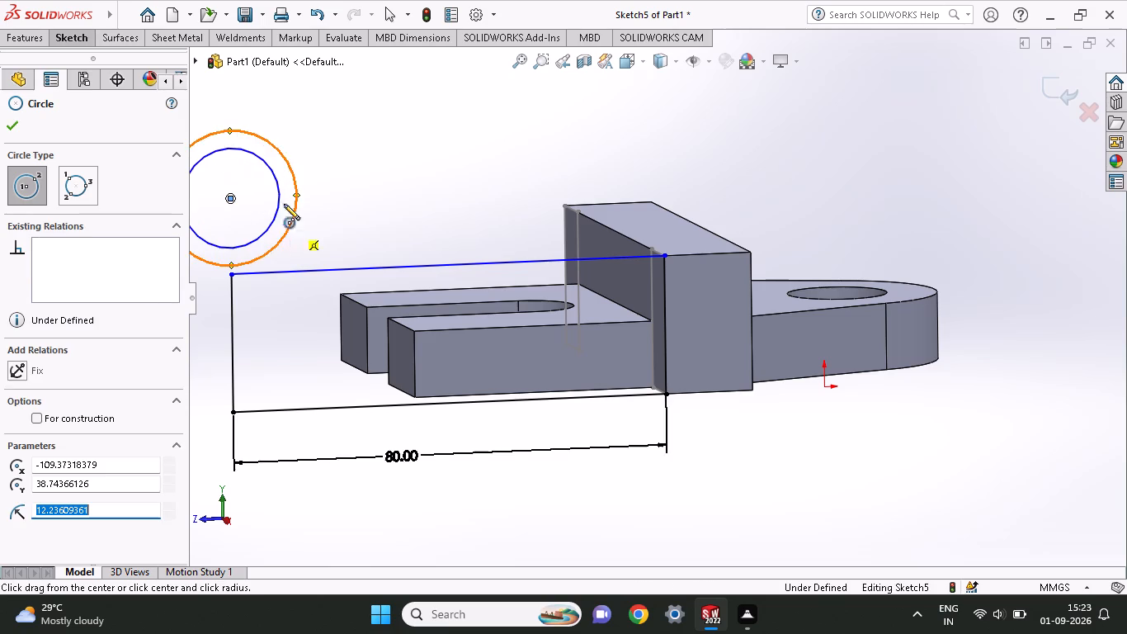
# Dimension the two concentric circles, setting the inner diameter to 22 mm and the outer diameter to 36 mm.
pyautogui.click(68, 26)
pyautogui.click(68, 32)
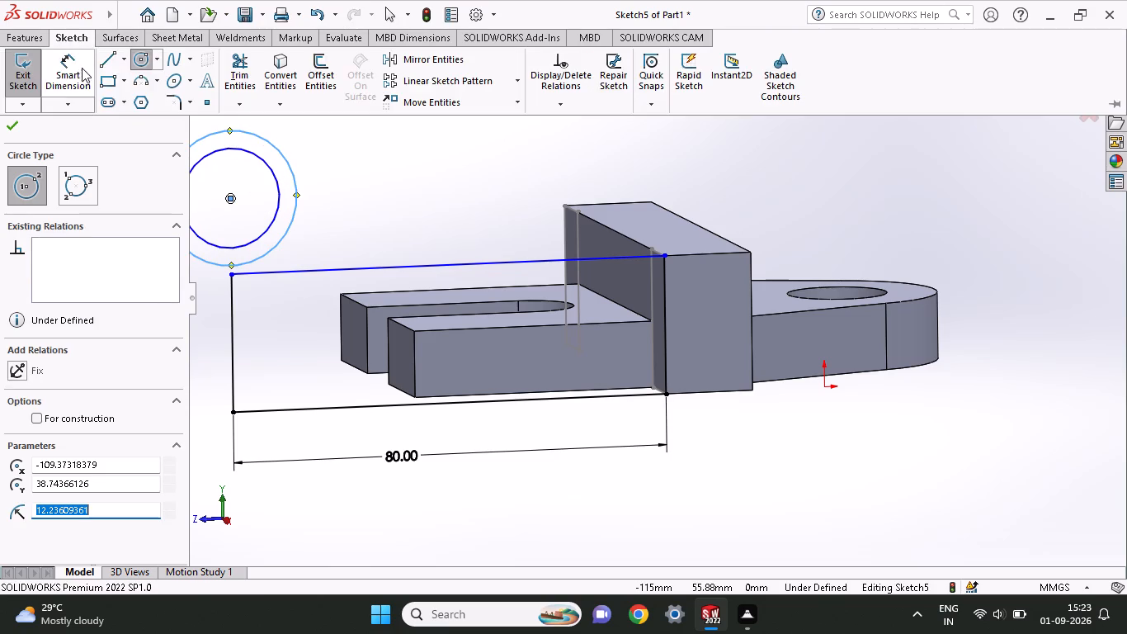
pyautogui.click(78, 69)
pyautogui.click(268, 167)
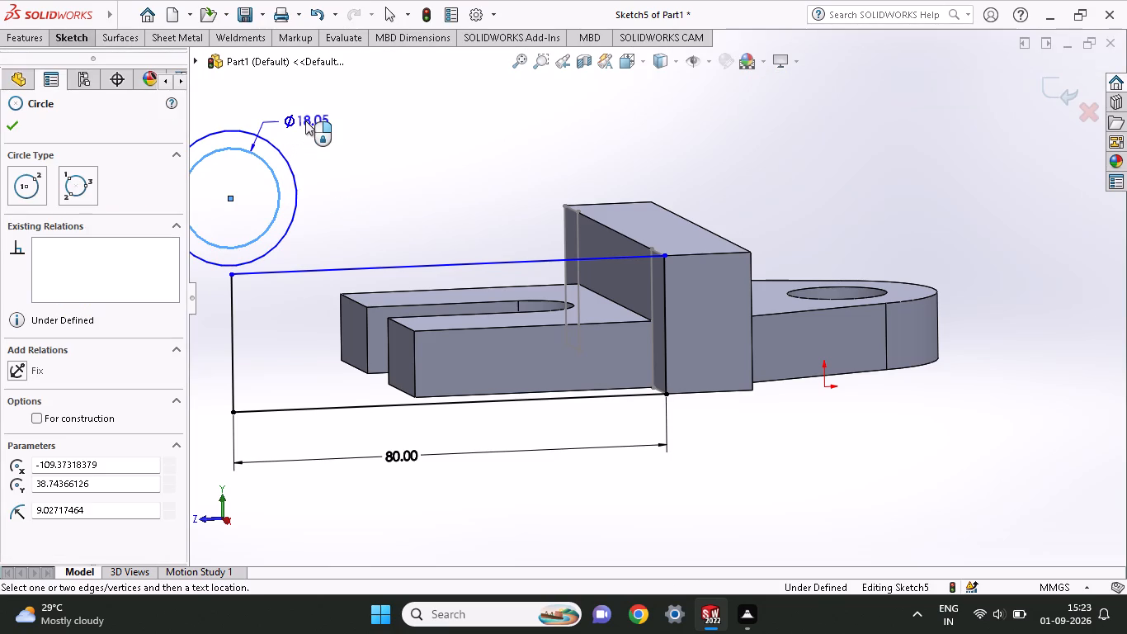
pyautogui.click(305, 121)
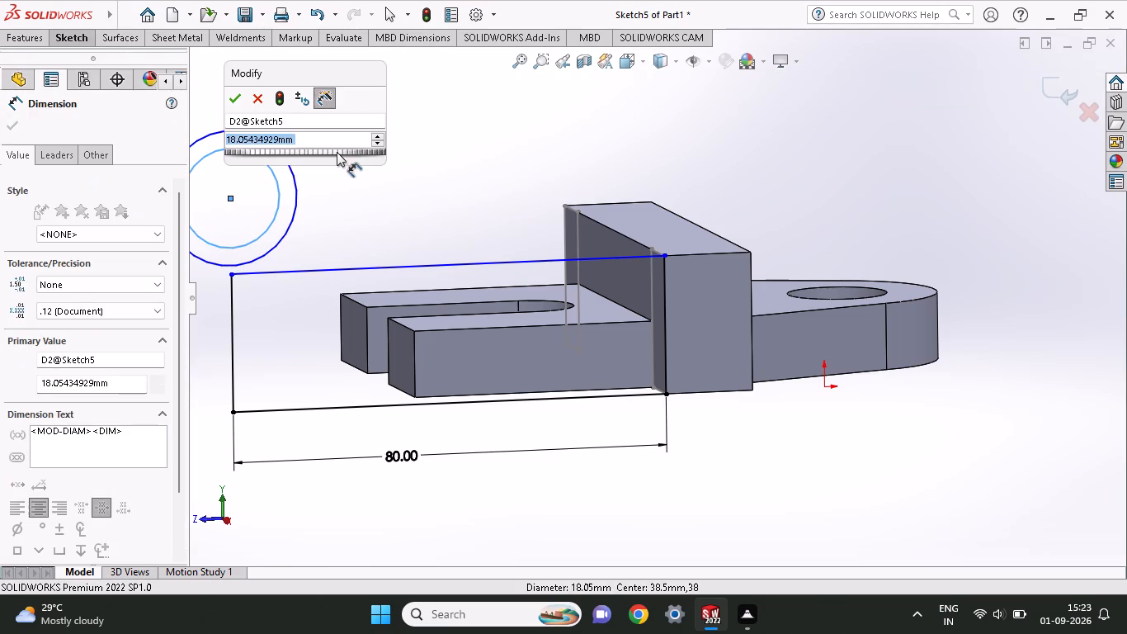
pyautogui.write('22')
pyautogui.press('Return')
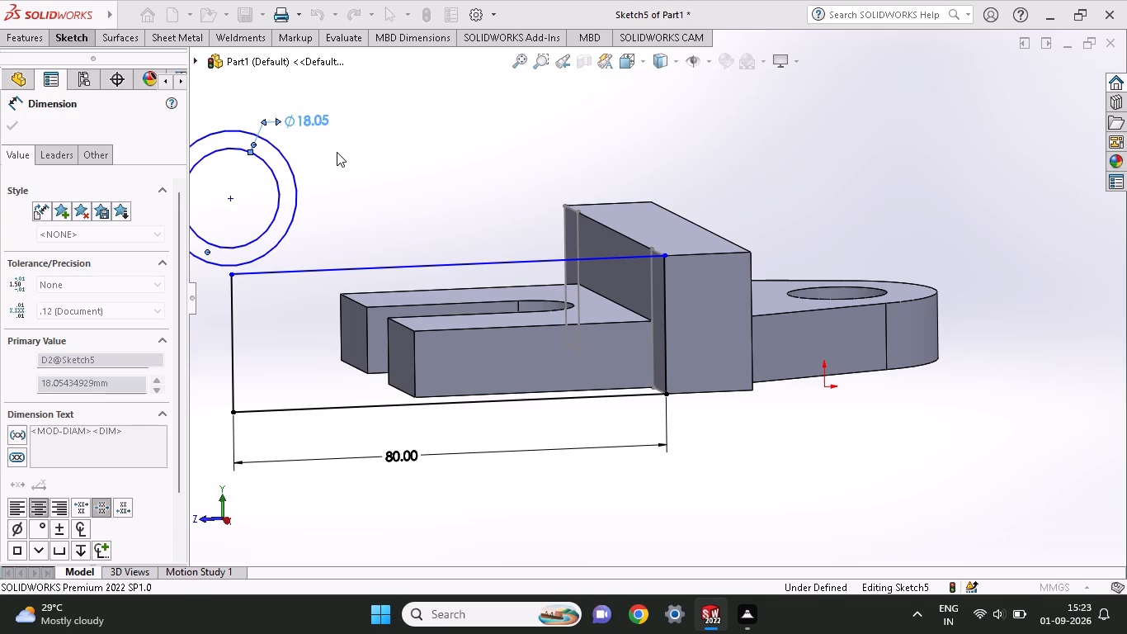
pyautogui.click(290, 167)
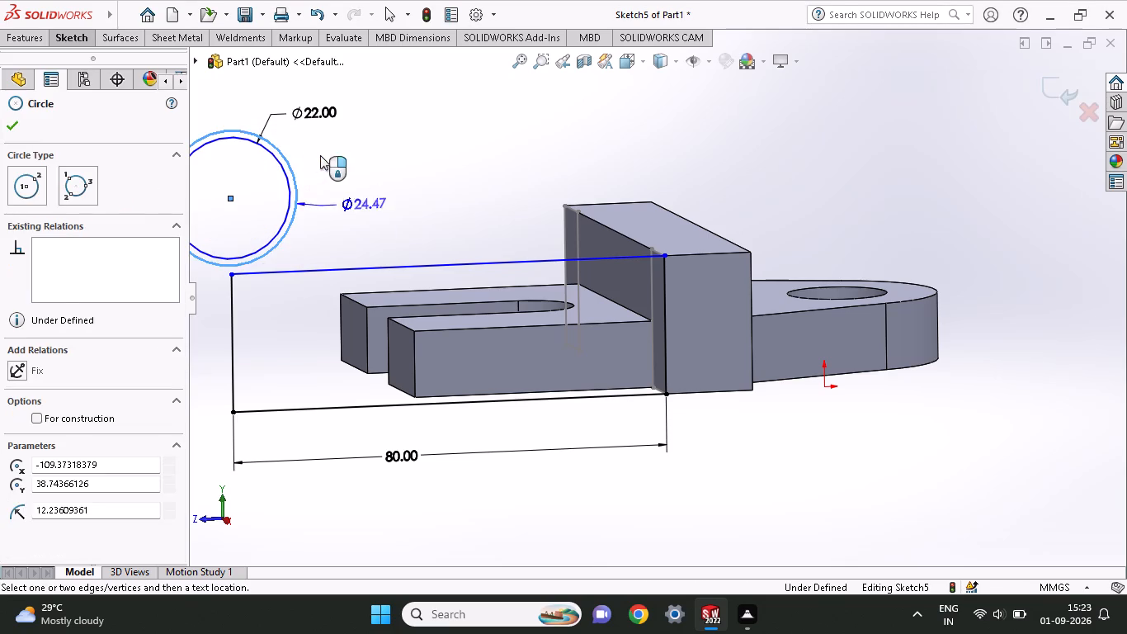
pyautogui.click(322, 155)
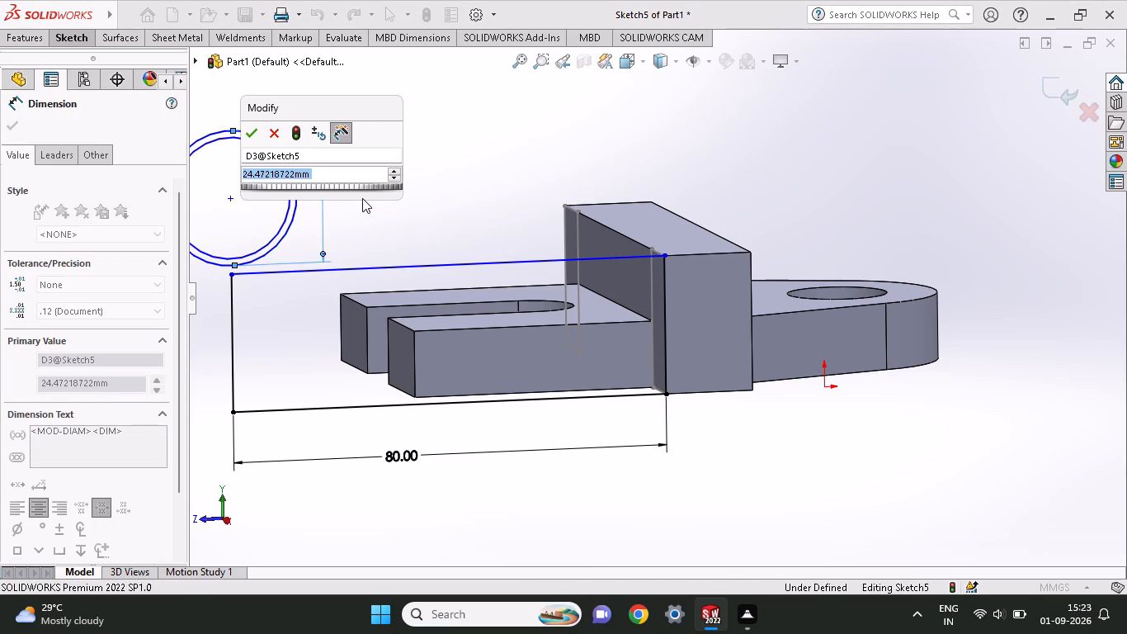
pyautogui.write('36')
pyautogui.press('Return')
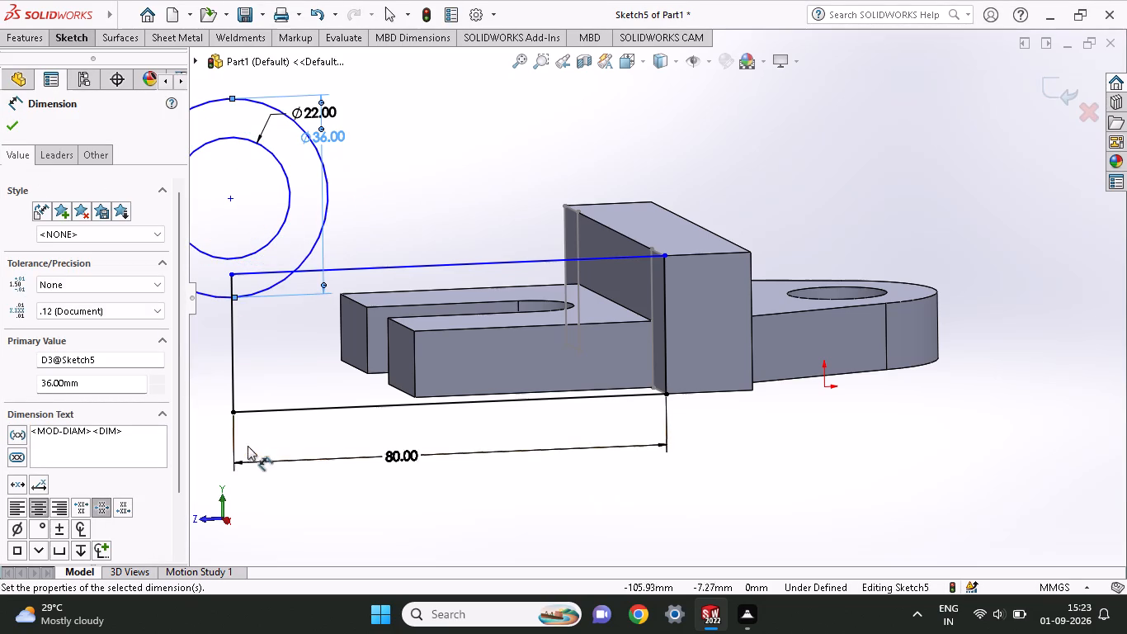
# Dimension the circles' centre 36 mm above the rectangle's free lower corner.
pyautogui.click(231, 416)
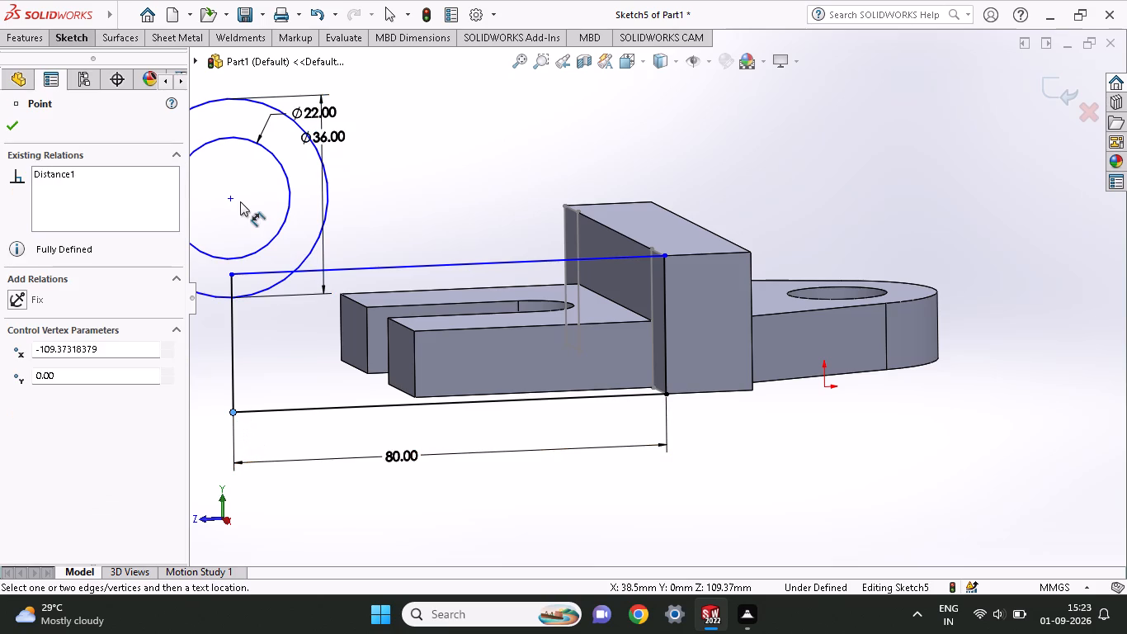
pyautogui.click(232, 201)
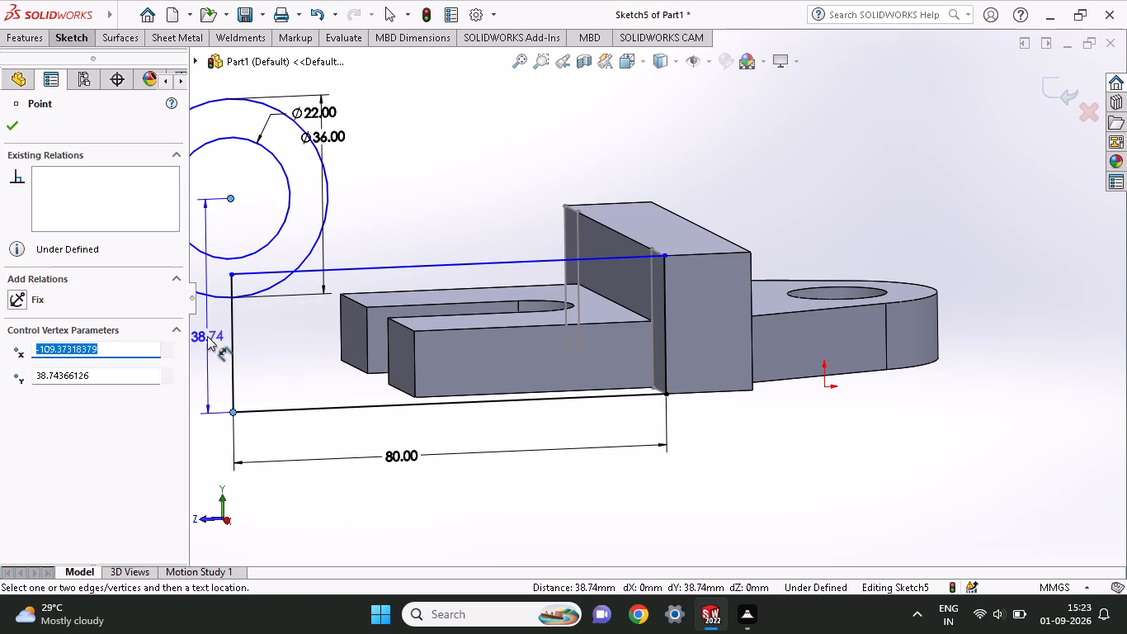
pyautogui.click(207, 336)
pyautogui.write('36')
pyautogui.press('Return')
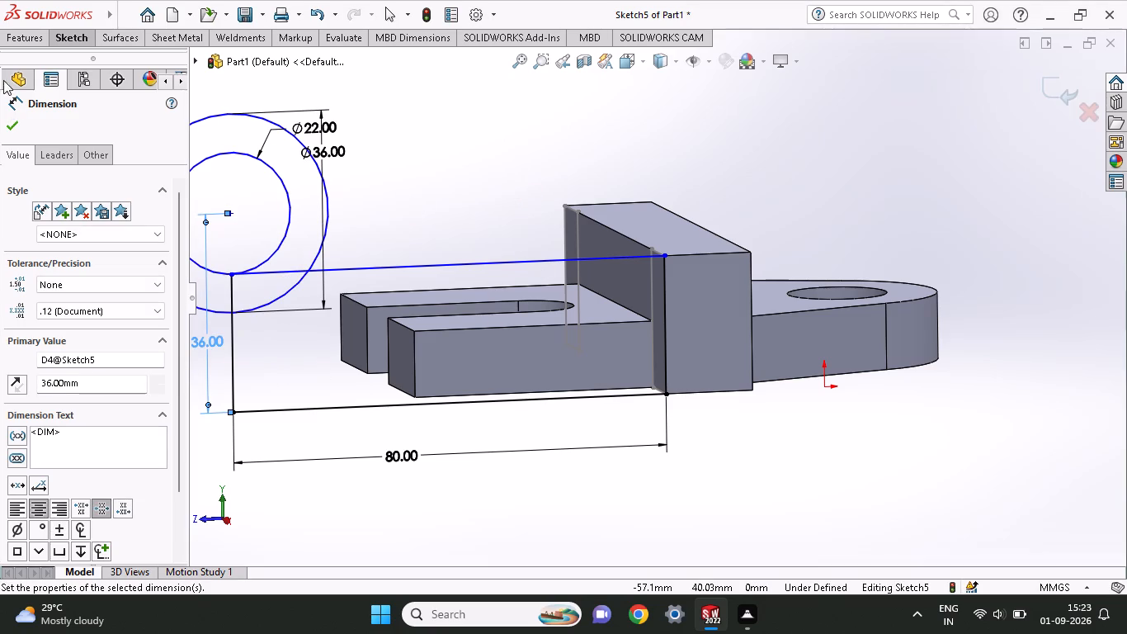
# Sketch a line from the rectangle's upper corner at the crossbar to the upper side of the 36 mm circle facing it.
pyautogui.click(66, 43)
pyautogui.click(100, 64)
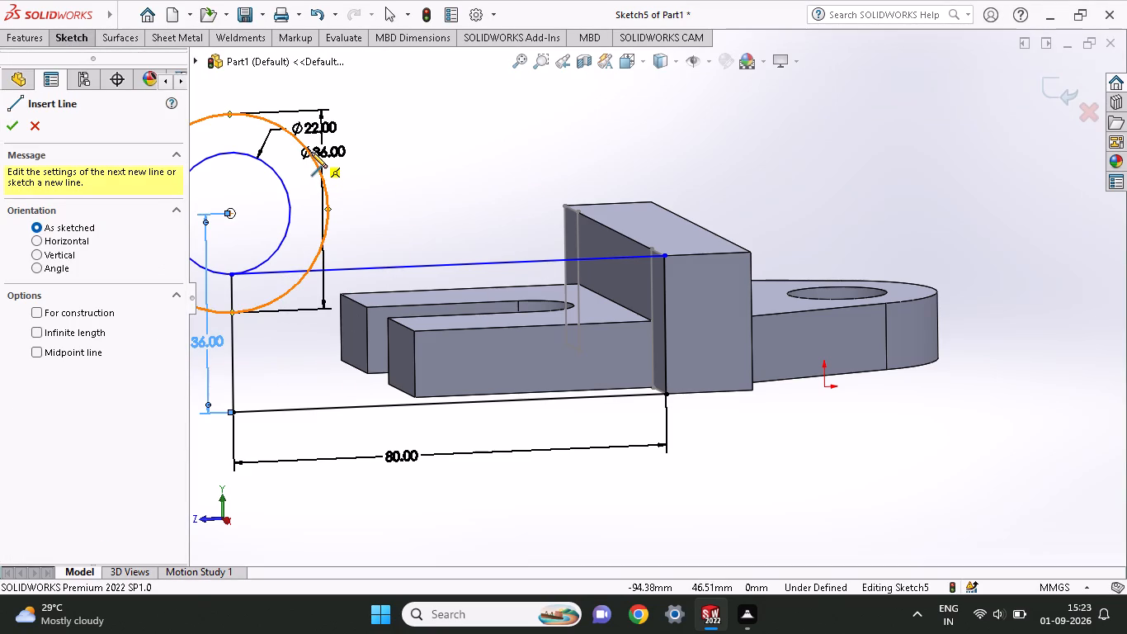
pyautogui.click(663, 257)
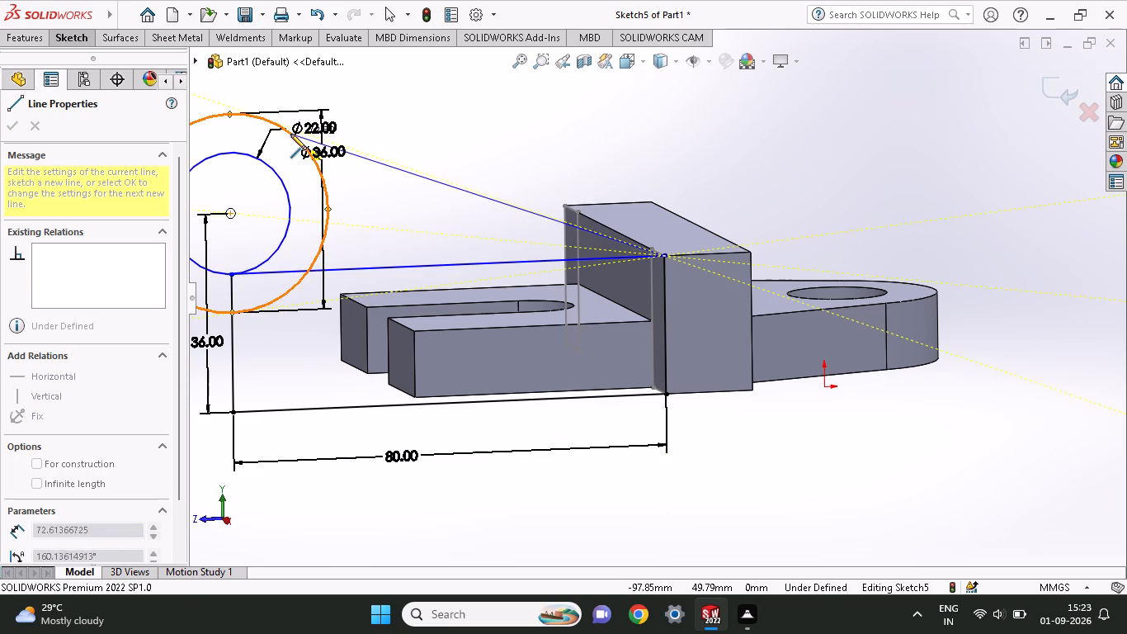
pyautogui.click(290, 134)
pyautogui.rightClick(452, 137)
pyautogui.click(469, 148)
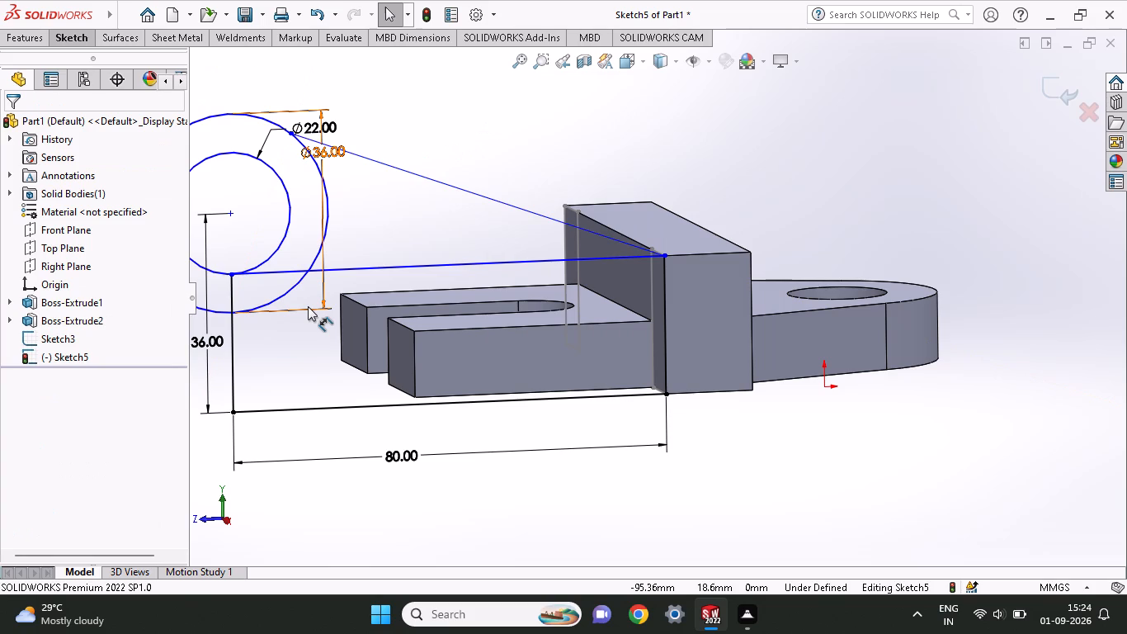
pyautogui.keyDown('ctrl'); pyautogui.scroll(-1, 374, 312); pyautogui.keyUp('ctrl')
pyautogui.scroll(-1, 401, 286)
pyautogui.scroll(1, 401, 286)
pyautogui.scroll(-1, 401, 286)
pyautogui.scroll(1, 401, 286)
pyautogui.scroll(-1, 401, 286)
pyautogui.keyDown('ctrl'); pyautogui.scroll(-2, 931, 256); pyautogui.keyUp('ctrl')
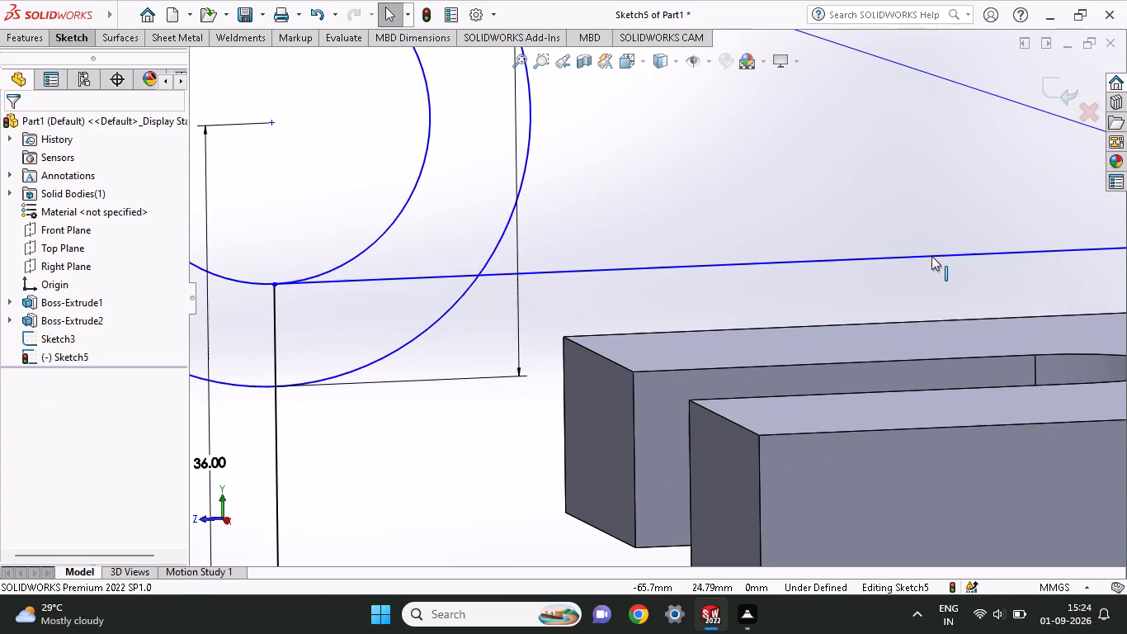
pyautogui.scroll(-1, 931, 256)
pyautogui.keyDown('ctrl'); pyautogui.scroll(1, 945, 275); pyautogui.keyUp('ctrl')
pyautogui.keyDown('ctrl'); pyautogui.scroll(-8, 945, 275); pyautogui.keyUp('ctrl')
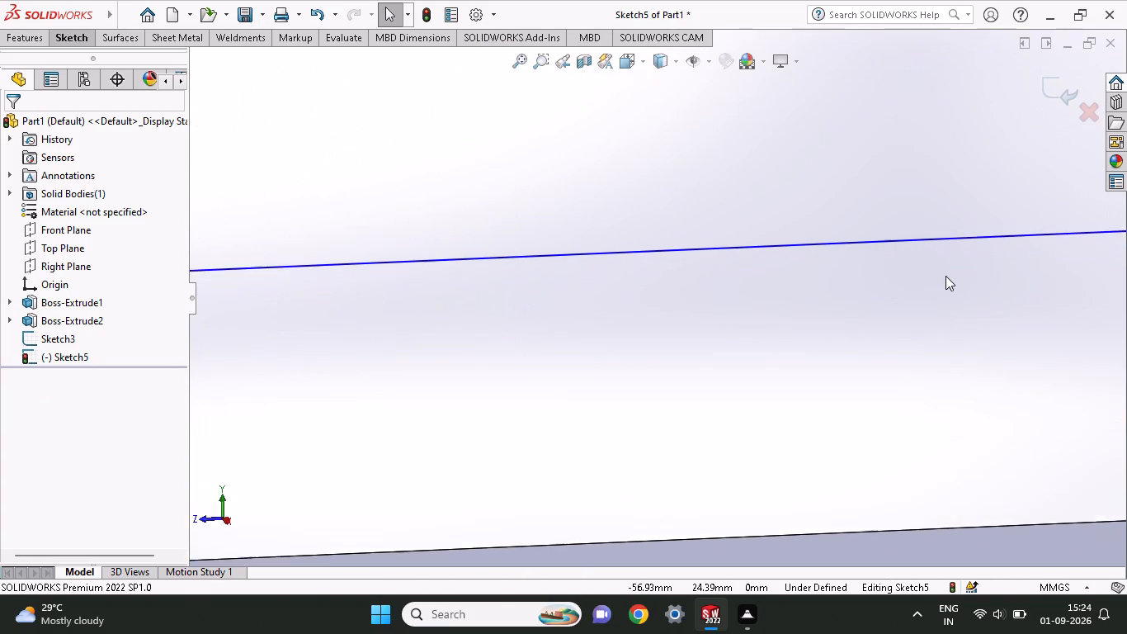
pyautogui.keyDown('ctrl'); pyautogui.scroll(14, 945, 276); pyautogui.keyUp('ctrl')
# Sketch a line from the rectangle's free lower corner up to the outer side of the 36 mm circle.
pyautogui.click(86, 37)
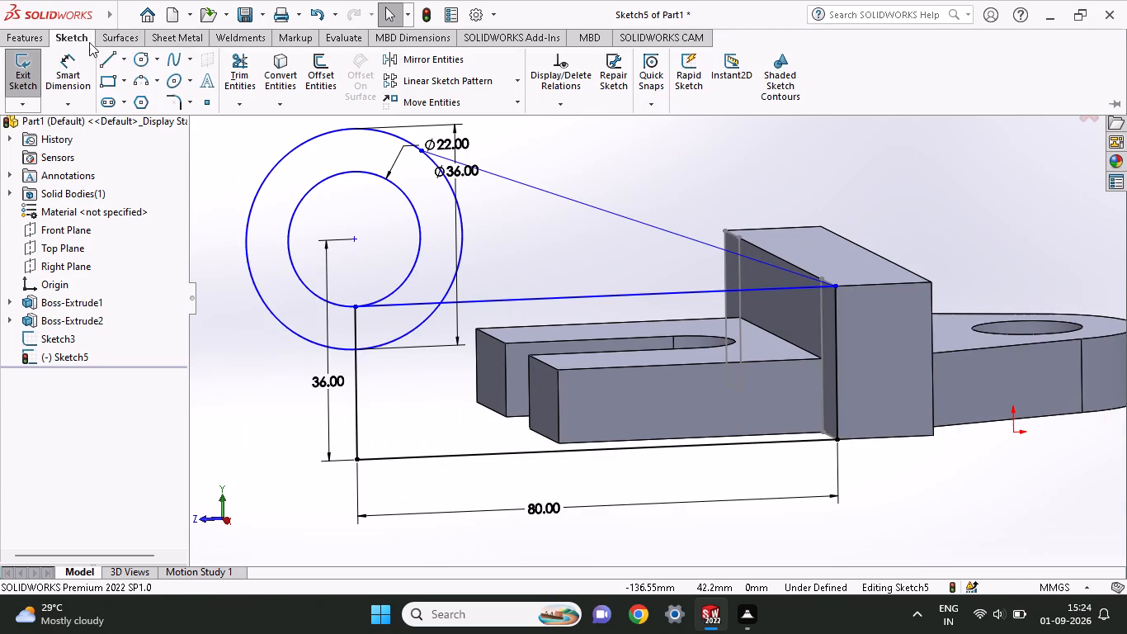
pyautogui.click(100, 55)
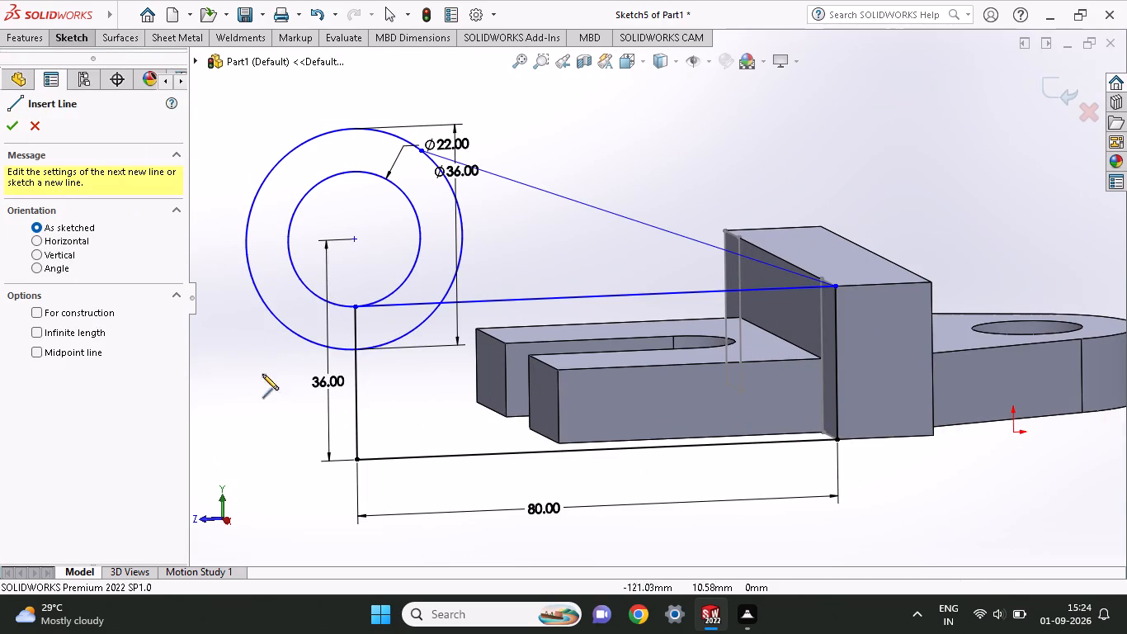
pyautogui.click(356, 455)
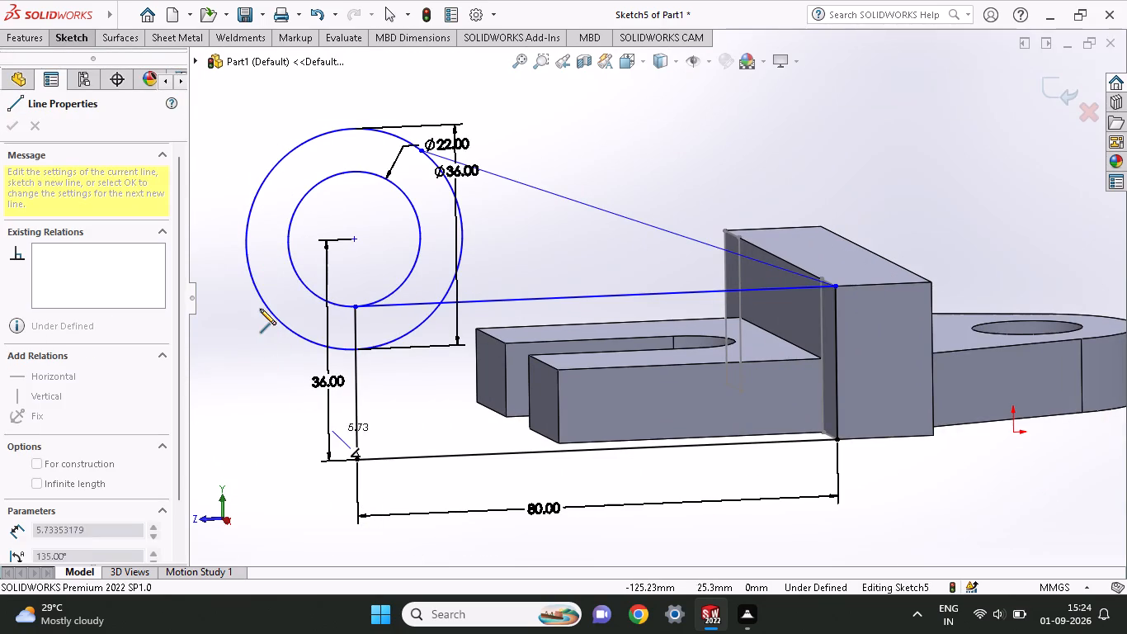
pyautogui.click(261, 300)
pyautogui.rightClick(250, 378)
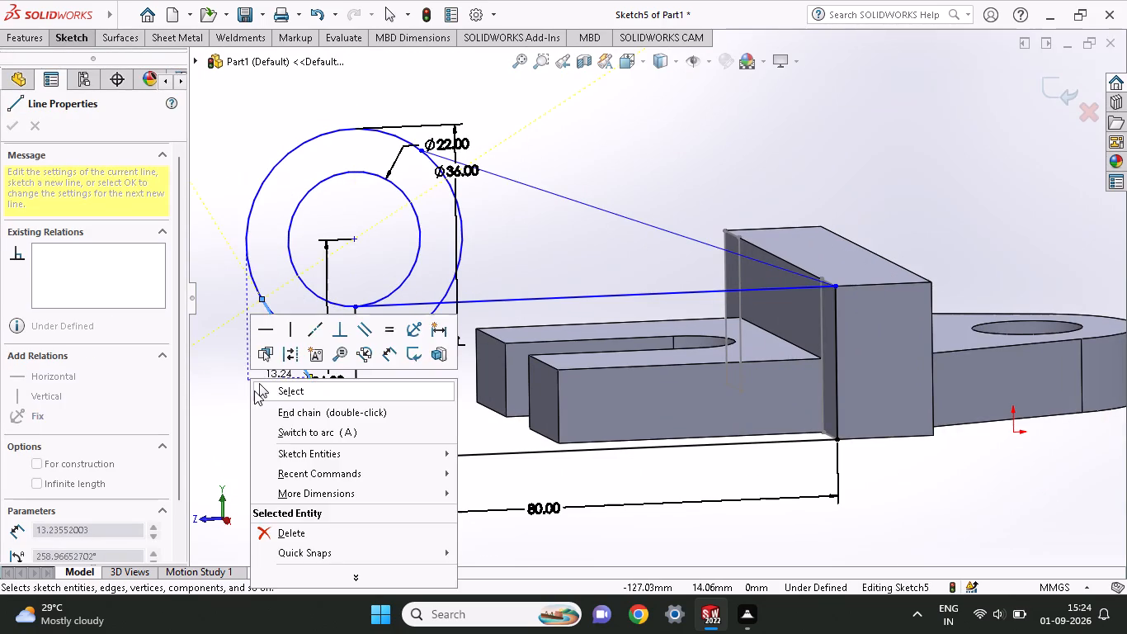
pyautogui.click(257, 390)
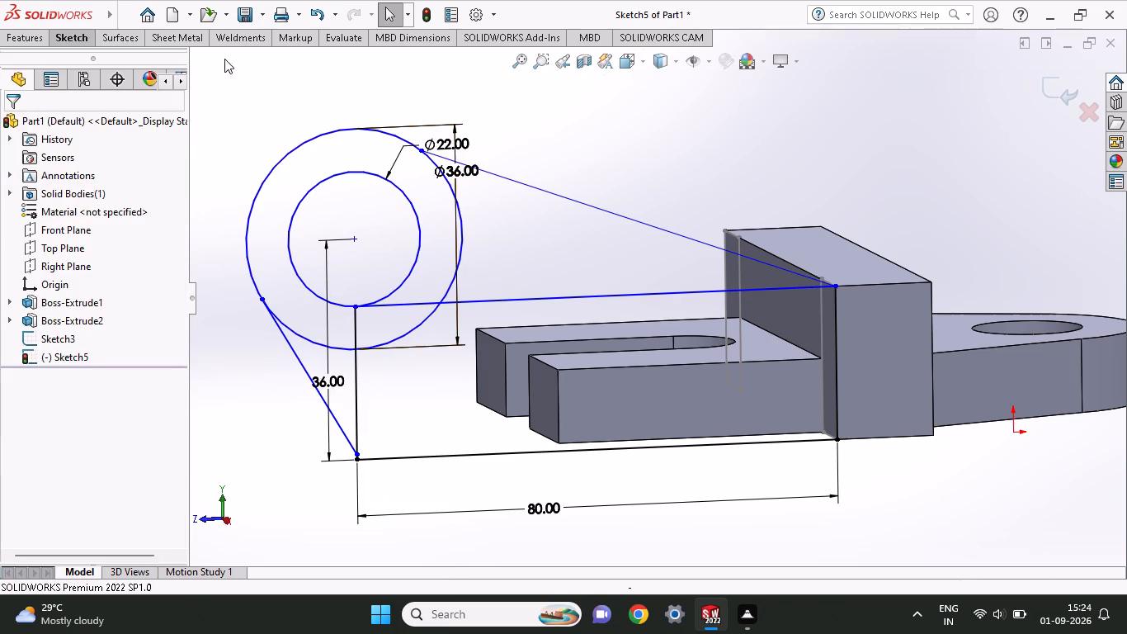
# Trim away the rectangle's upper edge and its free vertical edge, using trim to closest.
pyautogui.click(86, 38)
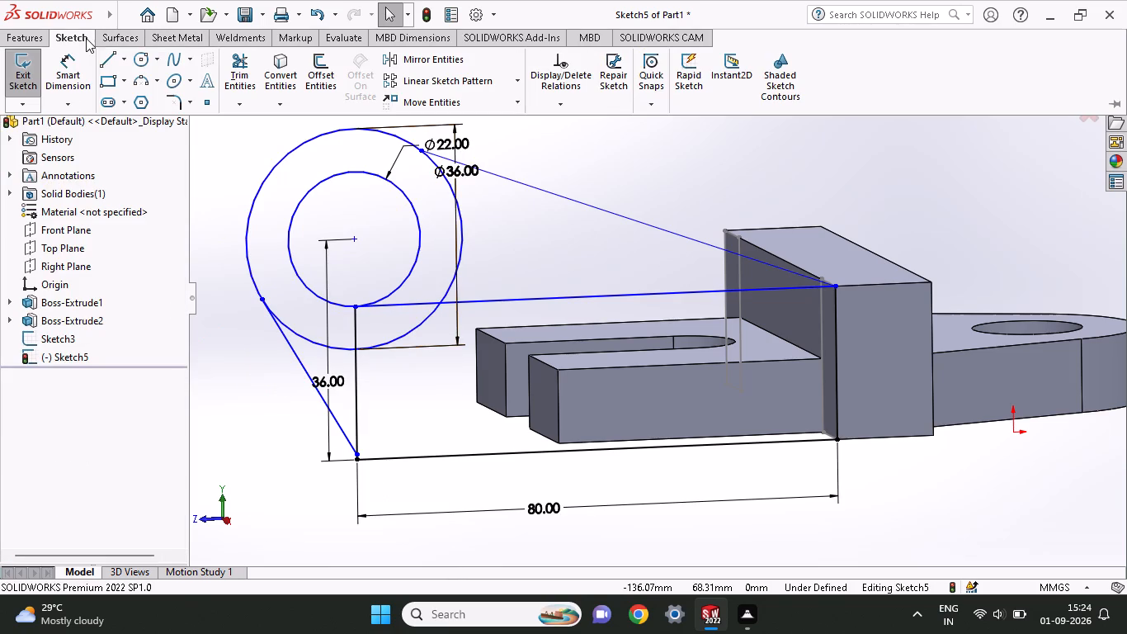
pyautogui.click(241, 69)
pyautogui.click(483, 300)
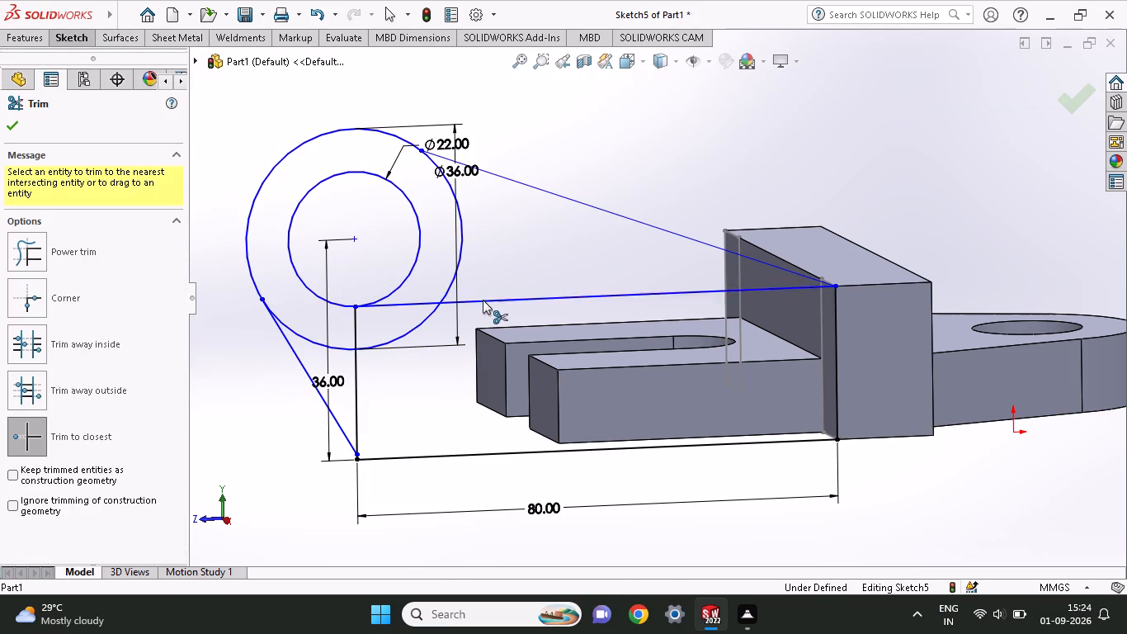
pyautogui.click(386, 307)
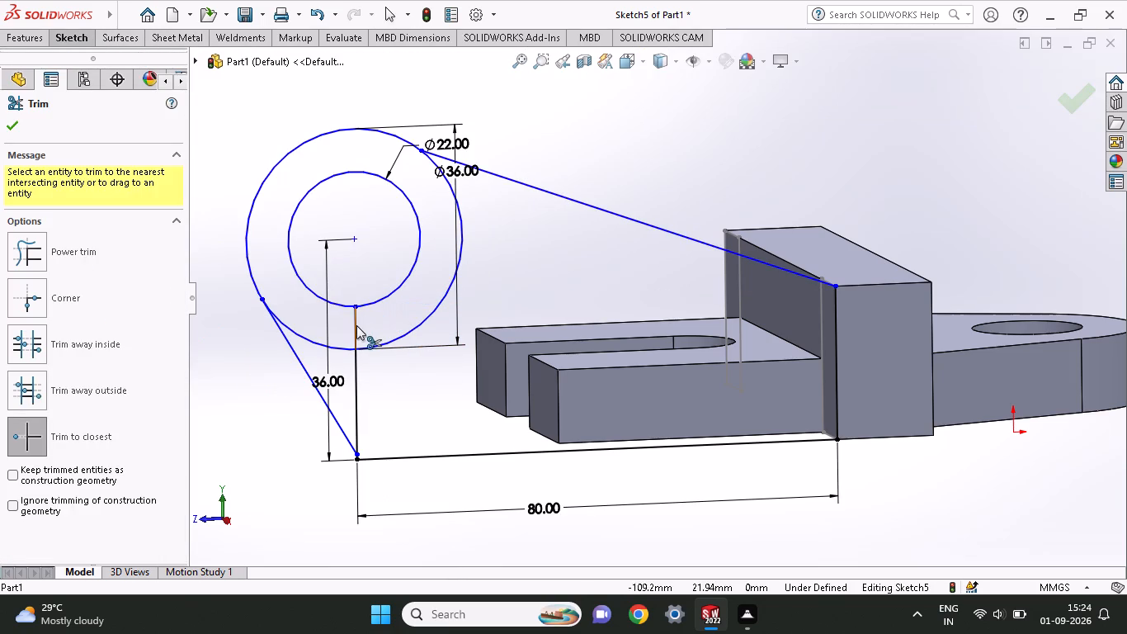
pyautogui.click(356, 325)
pyautogui.click(357, 379)
# Extrude the arm and lug ring regions inward, up to the inner corner vertex of the small rectangle sketched on the crossbar's face.
pyautogui.moveTo(374, 375); pyautogui.dragTo(382, 381, button='middle')
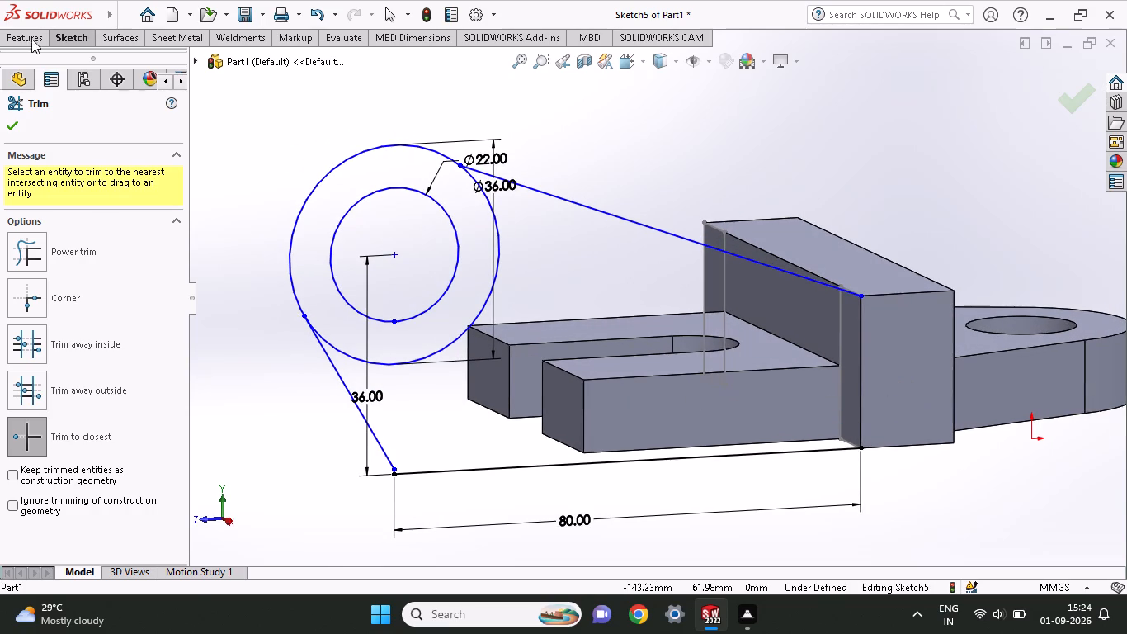
pyautogui.click(11, 43)
pyautogui.click(36, 86)
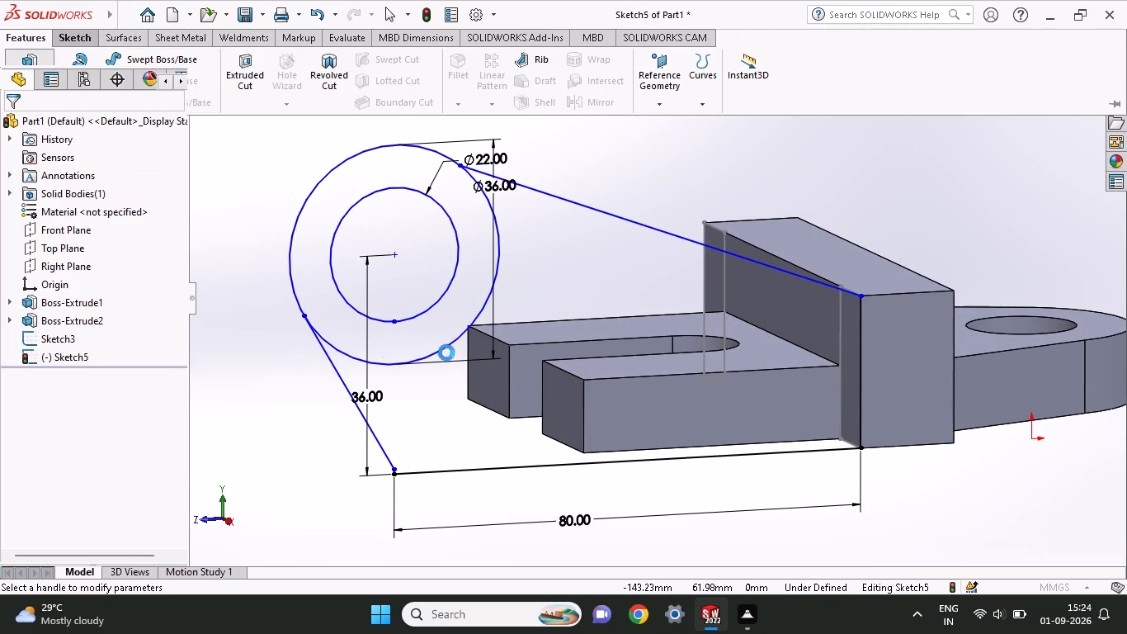
pyautogui.click(557, 416)
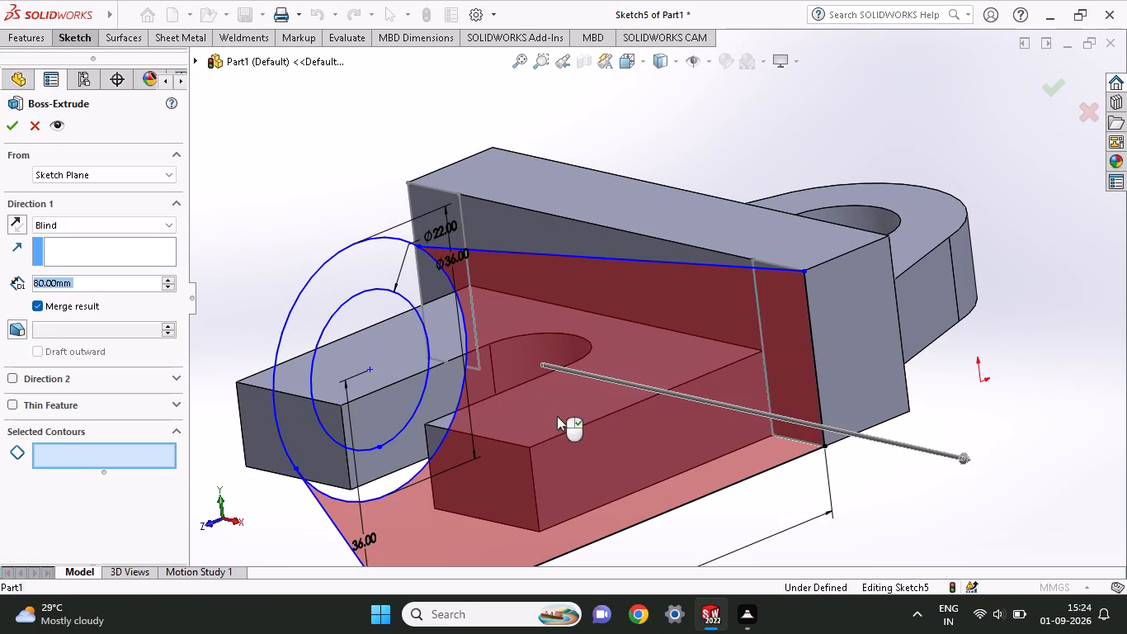
pyautogui.click(442, 398)
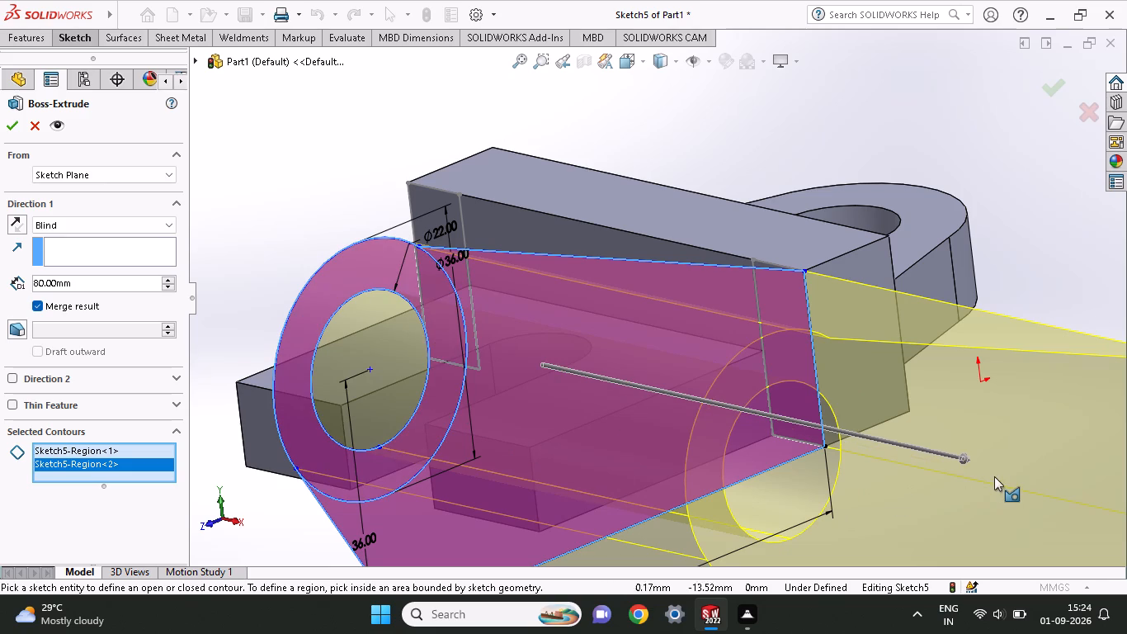
pyautogui.moveTo(959, 460); pyautogui.dragTo(740, 431)
pyautogui.moveTo(969, 461); pyautogui.dragTo(837, 439)
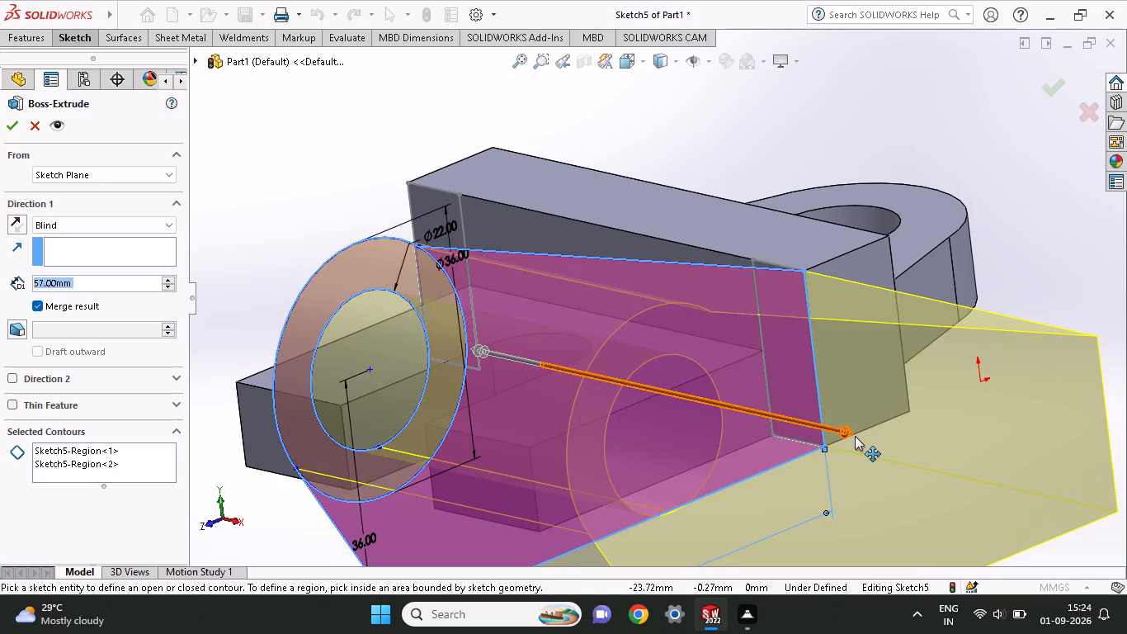
pyautogui.moveTo(851, 436); pyautogui.dragTo(438, 401)
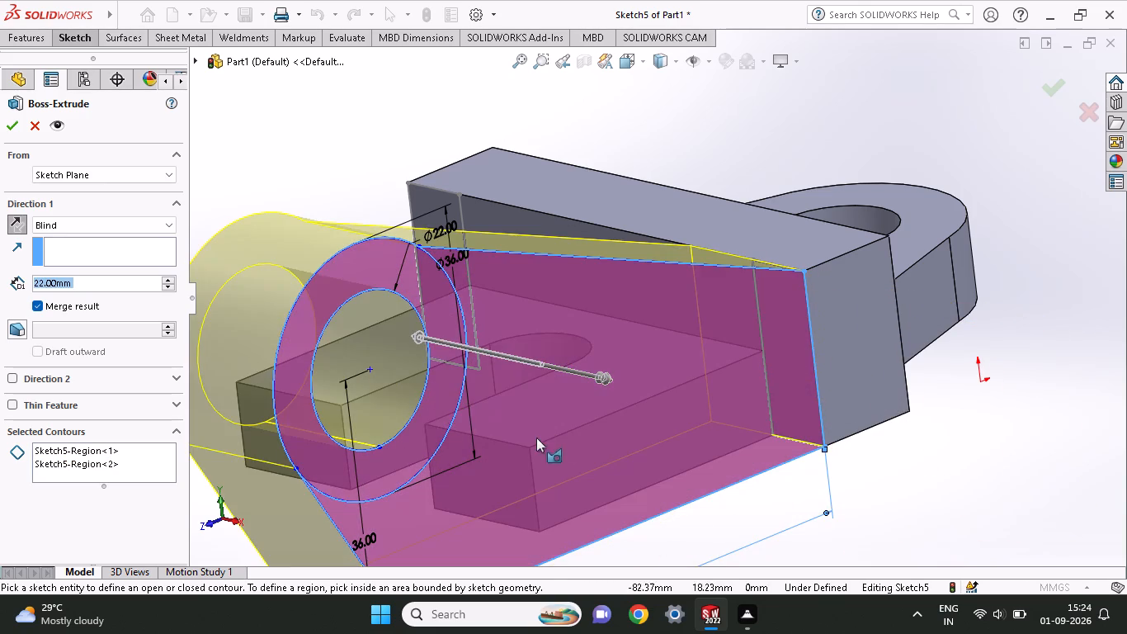
pyautogui.moveTo(576, 430); pyautogui.dragTo(598, 447, button='middle')
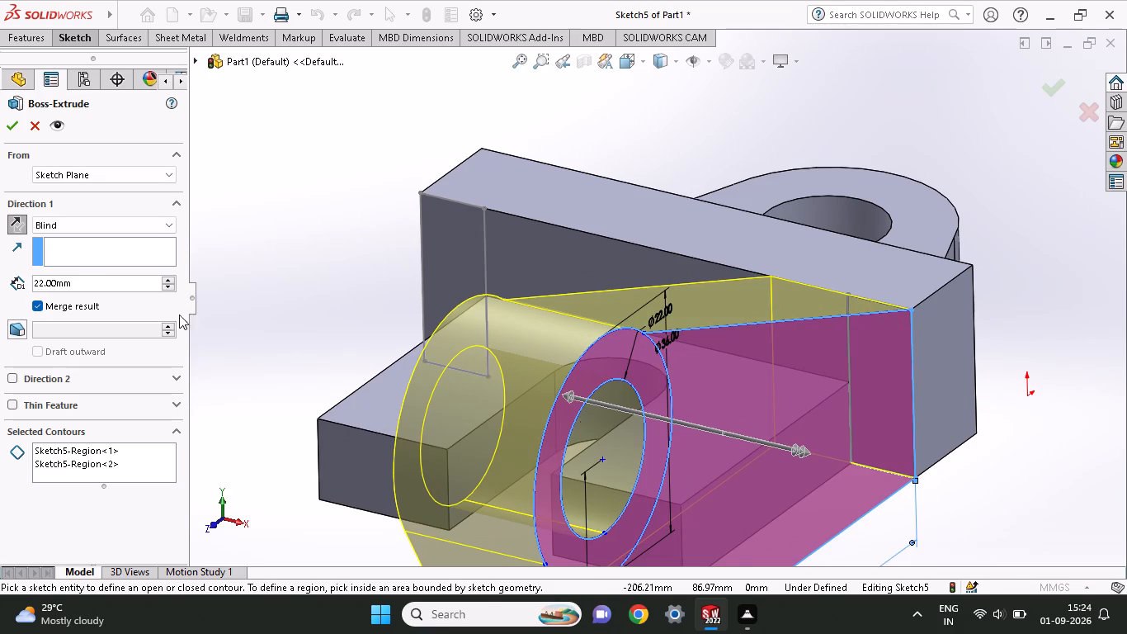
pyautogui.moveTo(700, 433); pyautogui.dragTo(706, 393, button='middle')
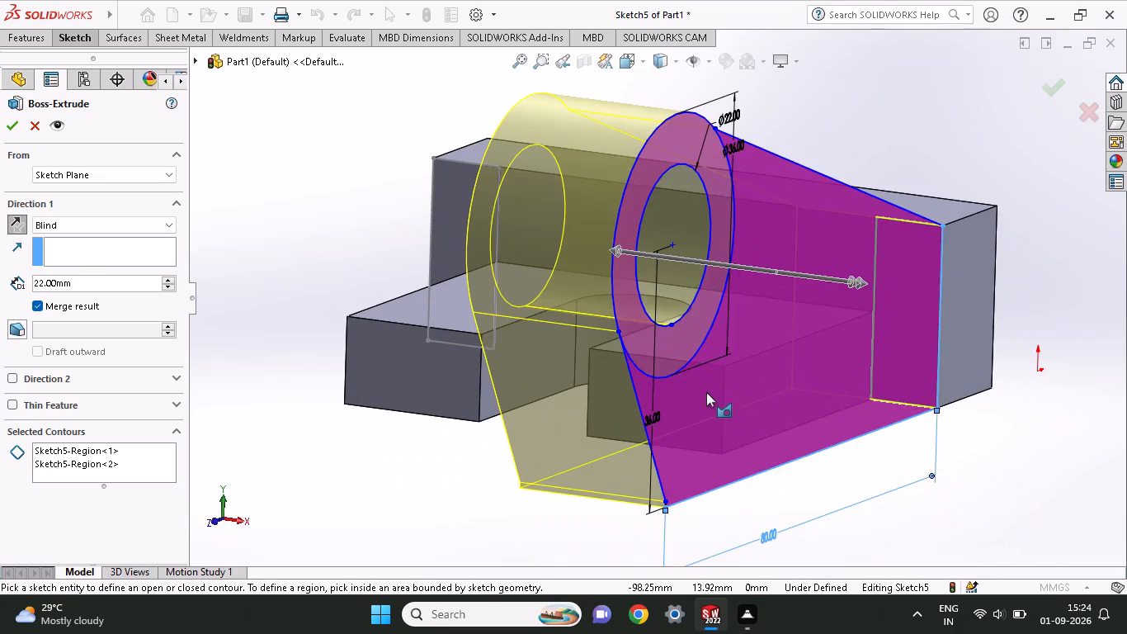
pyautogui.moveTo(611, 253); pyautogui.dragTo(768, 309)
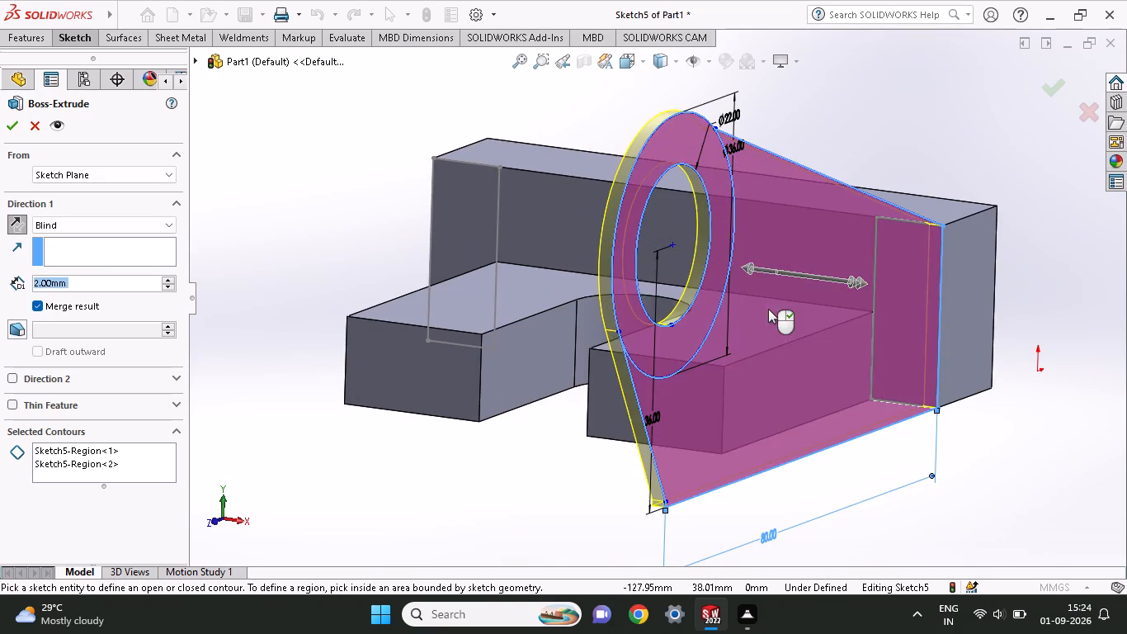
pyautogui.moveTo(809, 318); pyautogui.dragTo(836, 483, button='middle')
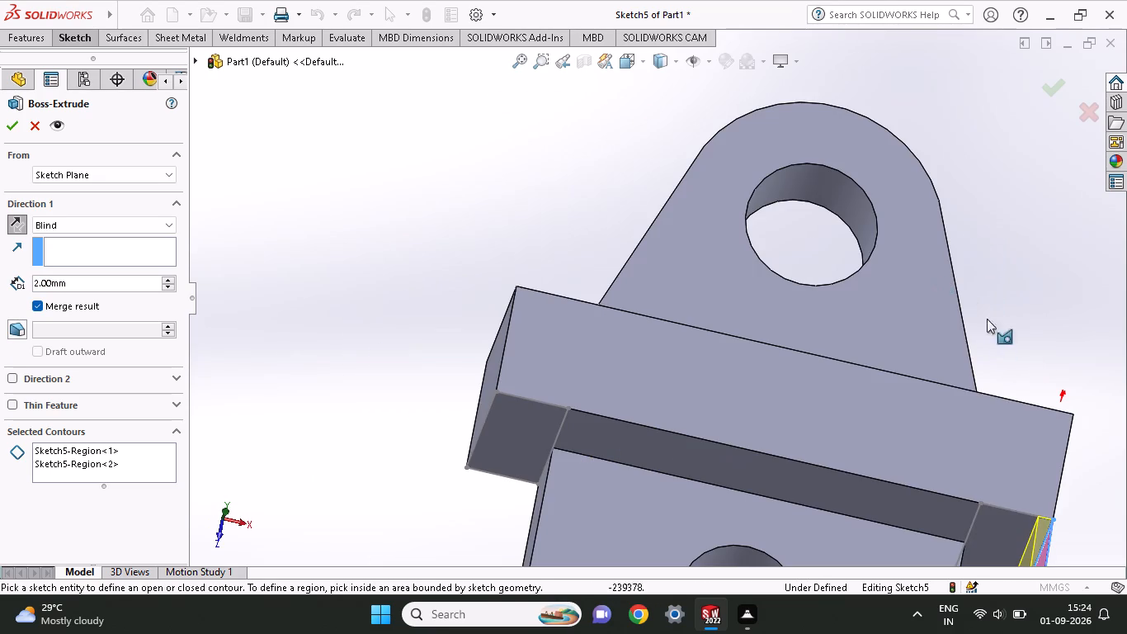
pyautogui.click(981, 505)
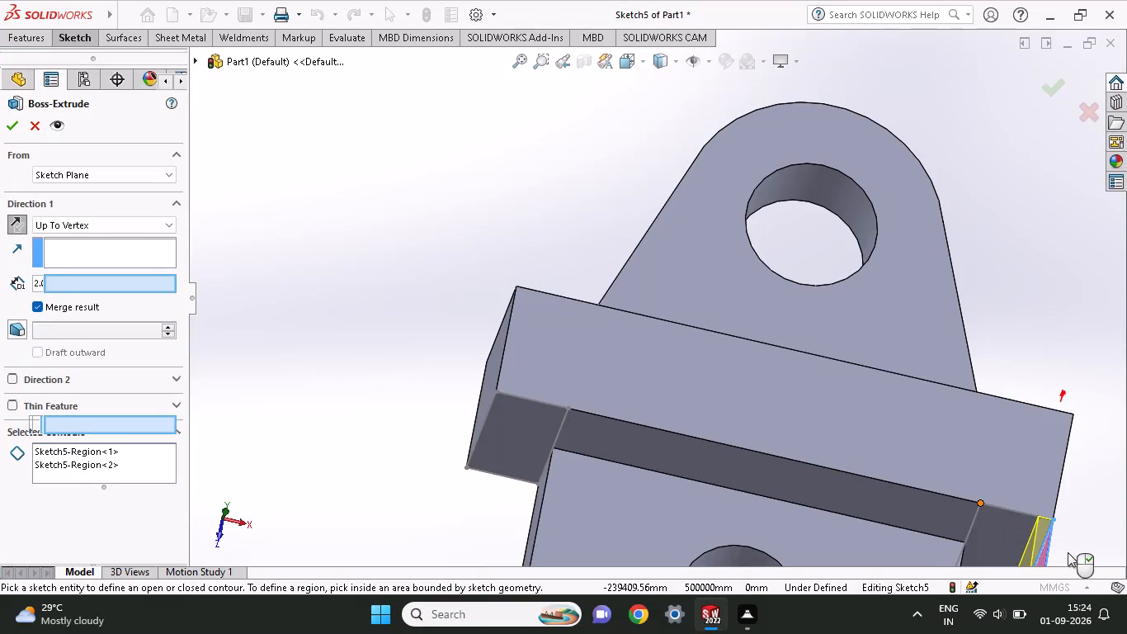
pyautogui.moveTo(1058, 518); pyautogui.dragTo(1021, 474, button='middle')
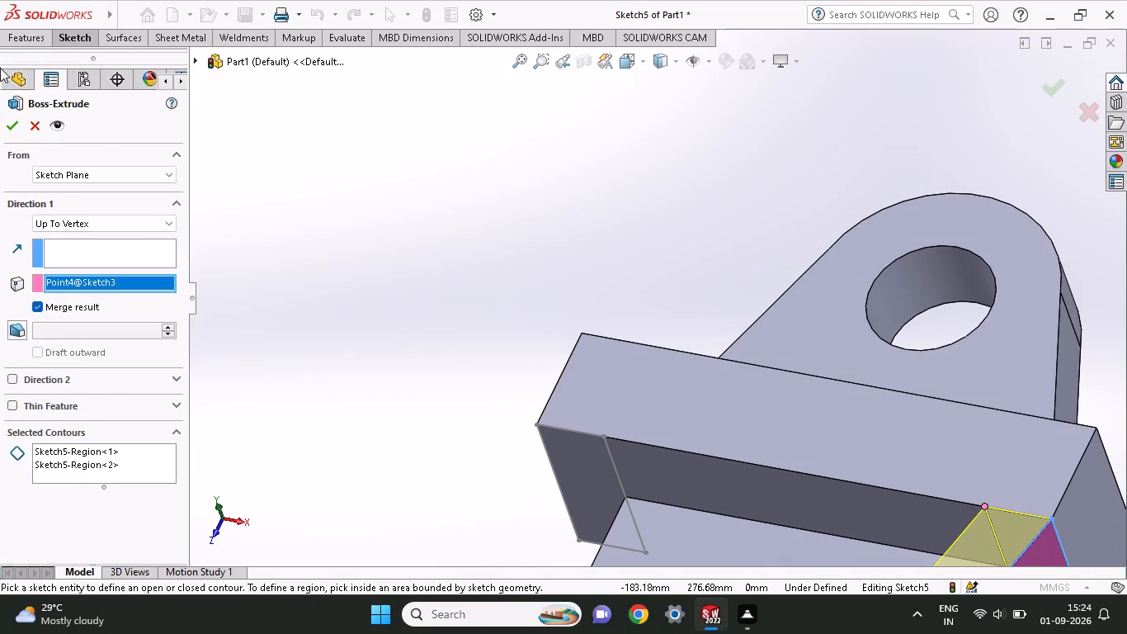
pyautogui.click(8, 122)
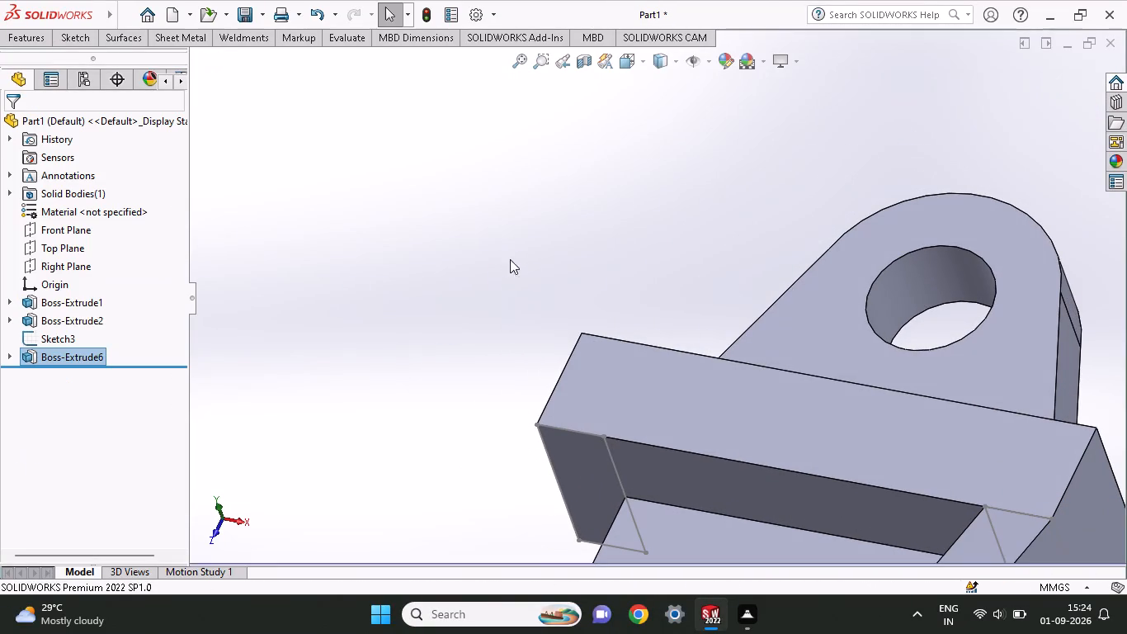
# Mirror the solid body, including the extruded arm, about the Right Plane with merged solids.
pyautogui.hscroll(-1, 583, 225)
pyautogui.hscroll(1, 605, 225)
pyautogui.keyDown('ctrl'); pyautogui.scroll(2, 816, 348); pyautogui.keyUp('ctrl')
pyautogui.keyDown('ctrl'); pyautogui.scroll(-2, 816, 348); pyautogui.keyUp('ctrl')
pyautogui.keyDown('ctrl'); pyautogui.scroll(3, 816, 352); pyautogui.keyUp('ctrl')
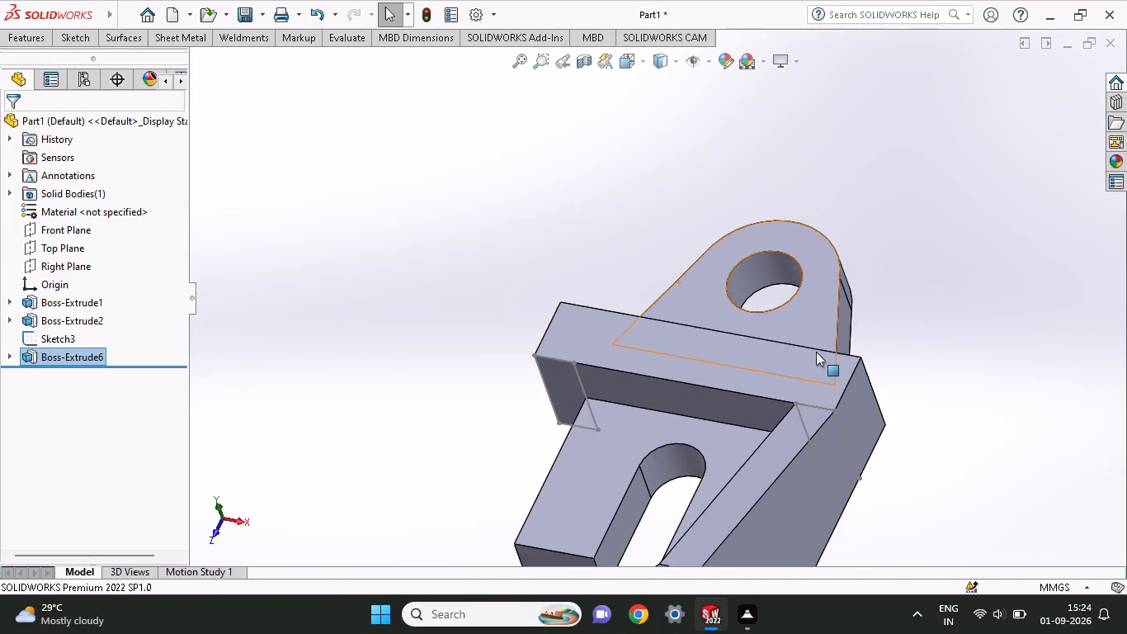
pyautogui.keyDown('ctrl'); pyautogui.scroll(5, 816, 352); pyautogui.keyUp('ctrl')
pyautogui.moveTo(710, 433); pyautogui.dragTo(662, 379, button='middle')
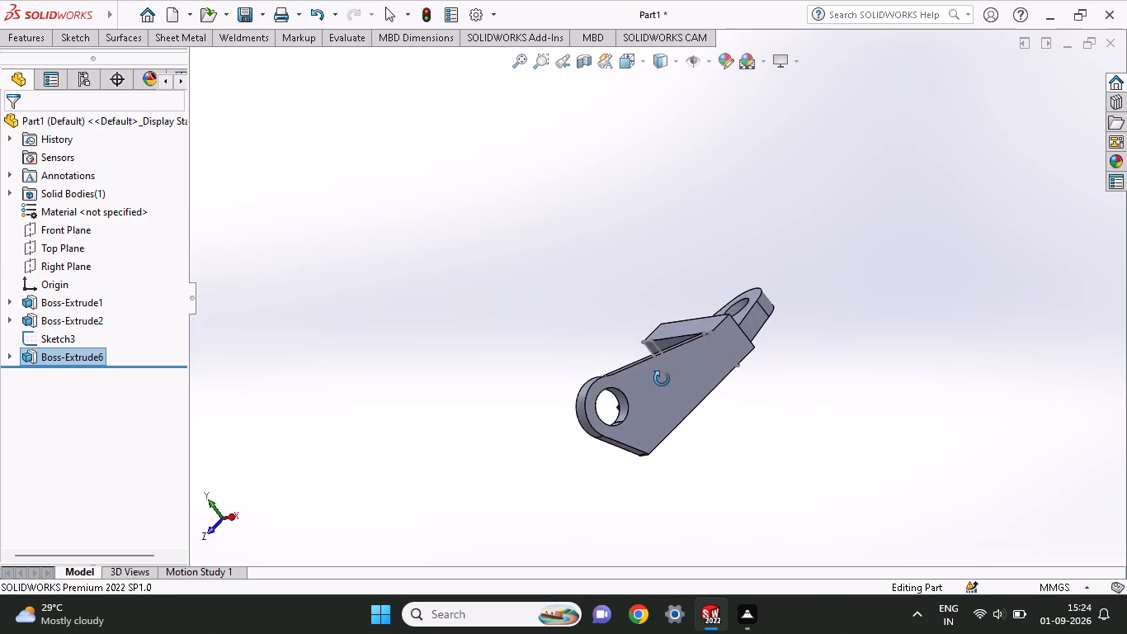
pyautogui.moveTo(662, 379); pyautogui.dragTo(669, 377, button='middle')
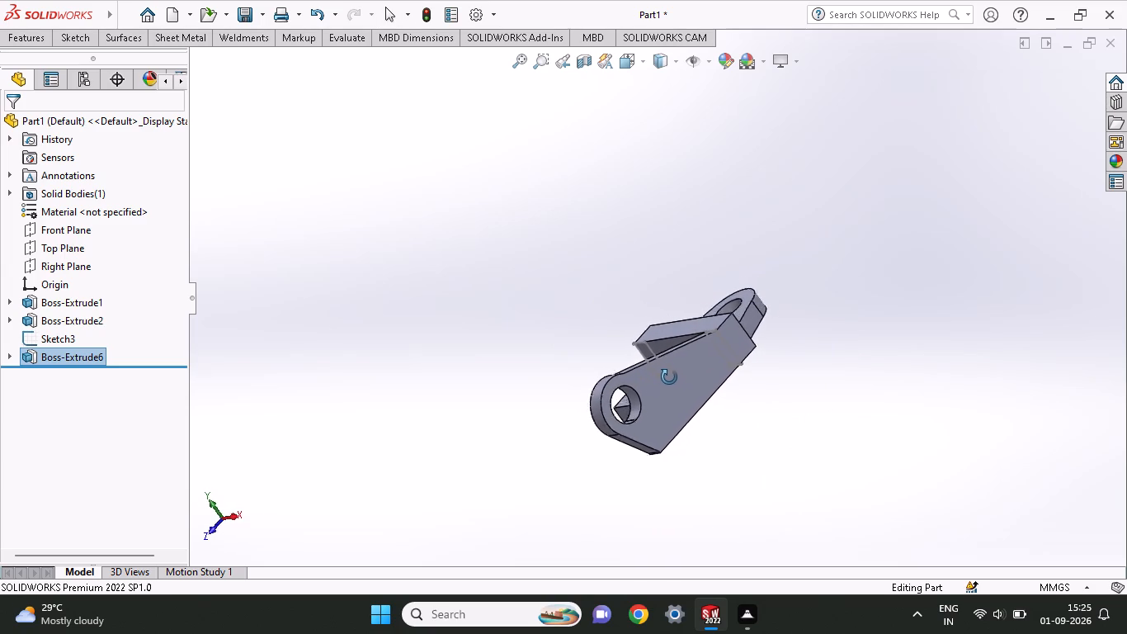
pyautogui.moveTo(669, 377); pyautogui.dragTo(764, 438, button='middle')
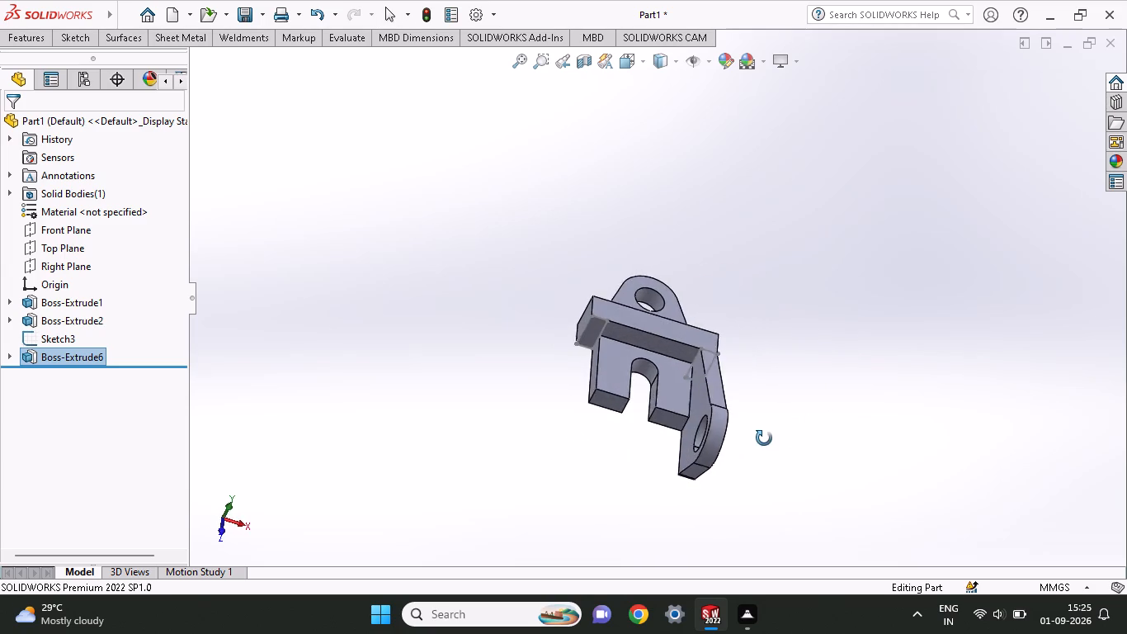
pyautogui.moveTo(764, 438); pyautogui.dragTo(763, 449, button='middle')
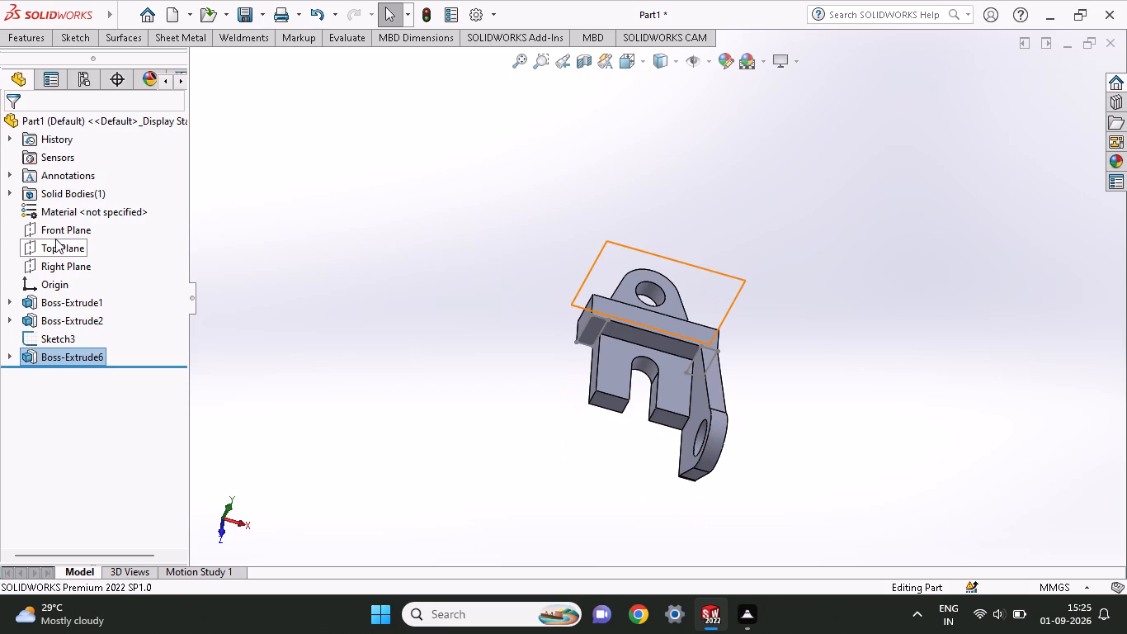
pyautogui.click(55, 260)
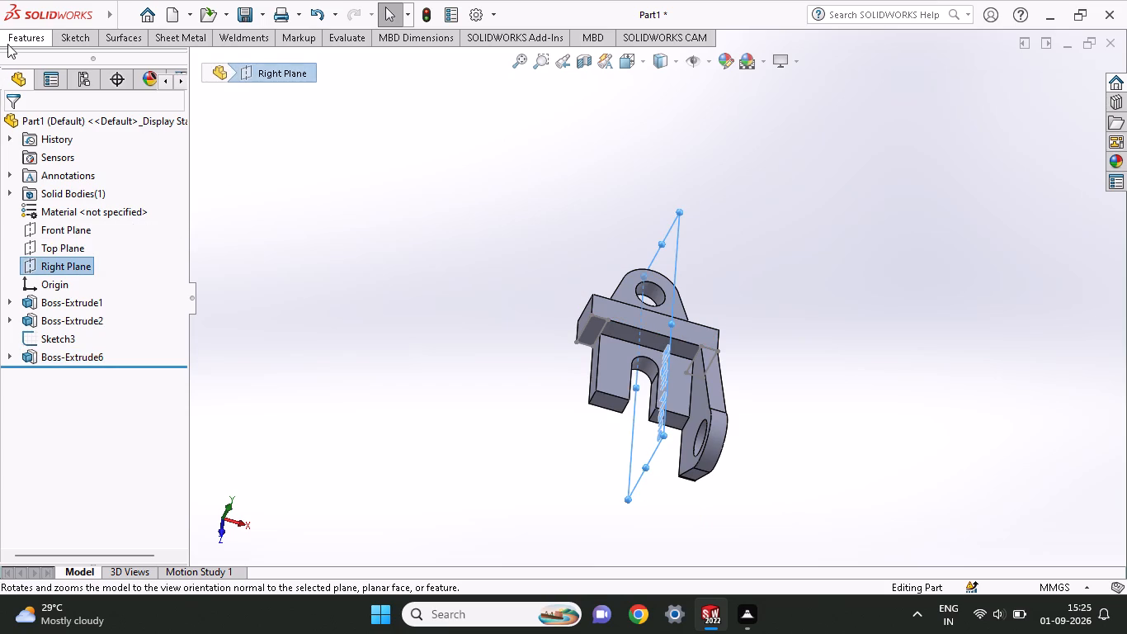
pyautogui.click(9, 43)
pyautogui.click(573, 94)
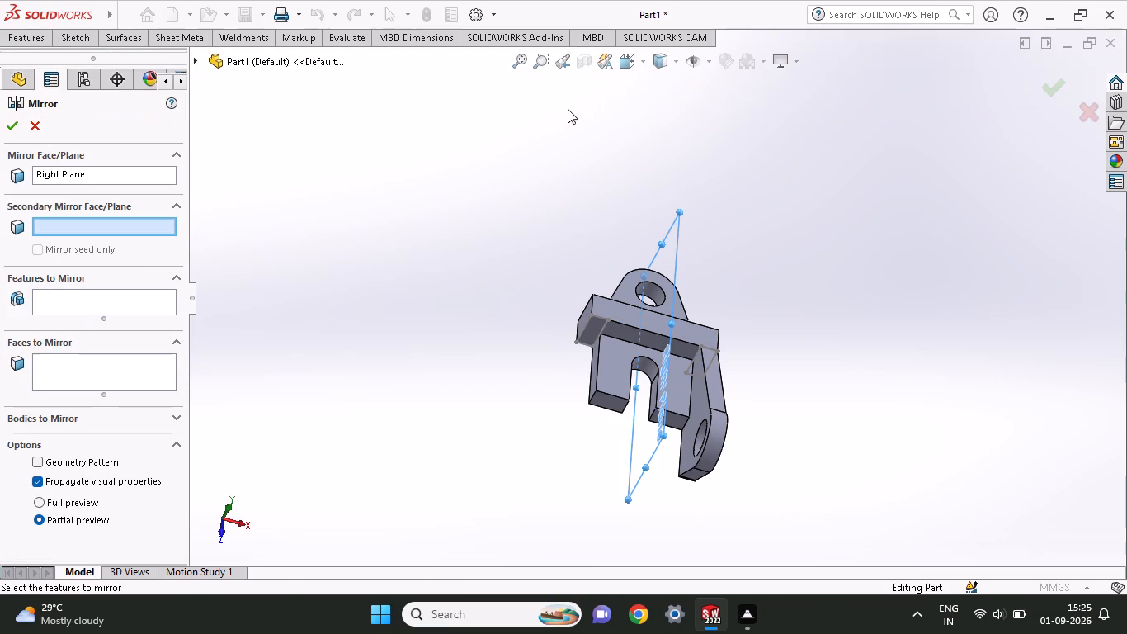
pyautogui.click(72, 363)
pyautogui.click(39, 420)
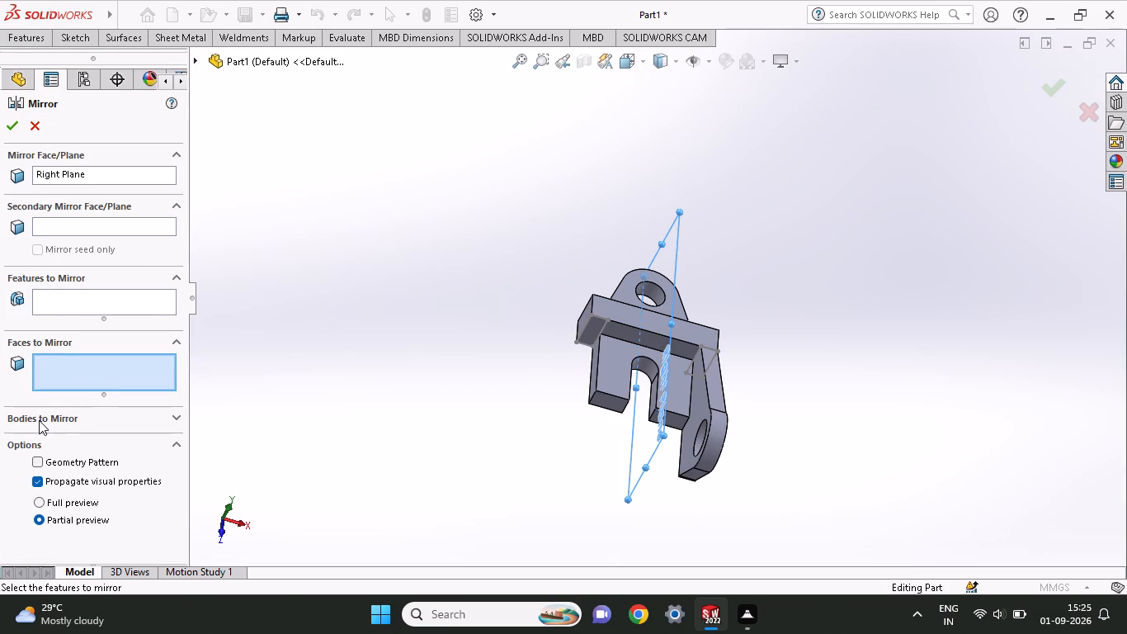
pyautogui.click(710, 420)
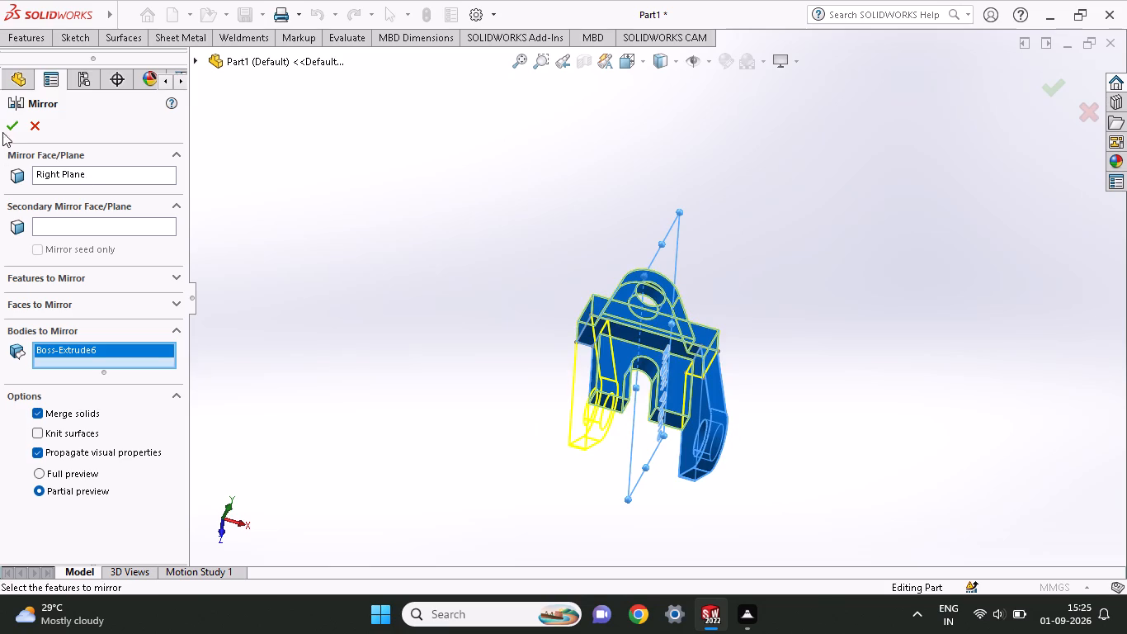
pyautogui.click(3, 132)
# On the arm's outer side face, sketch an 18 mm radius circle concentric with the lug hole and matching the lug's rounded edge.
pyautogui.moveTo(794, 488); pyautogui.dragTo(768, 490, button='middle')
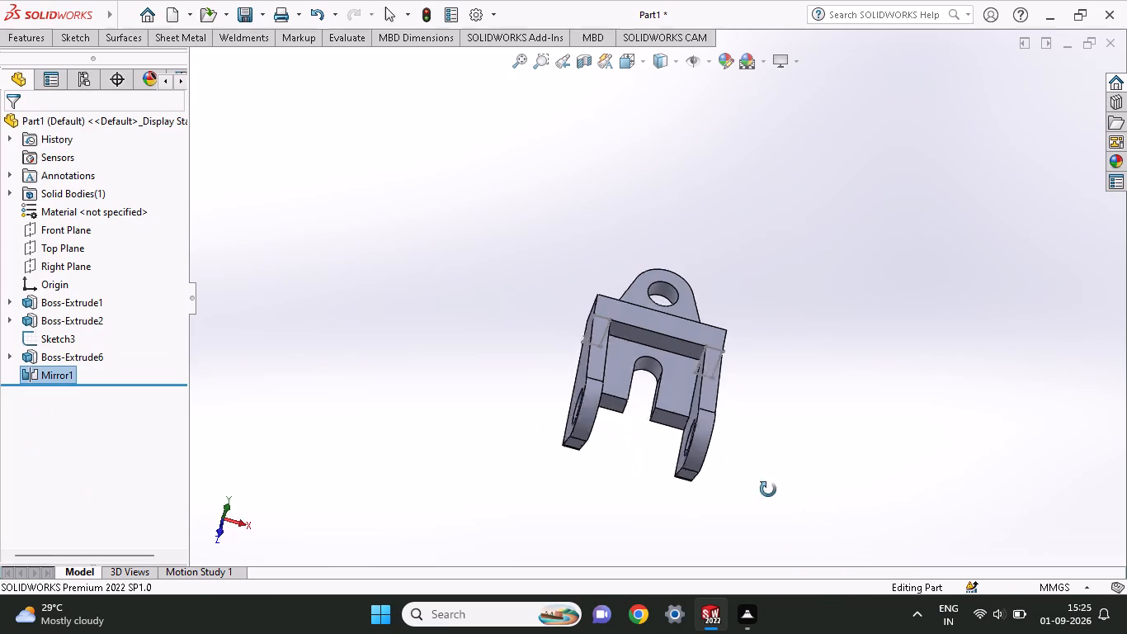
pyautogui.moveTo(768, 490); pyautogui.dragTo(882, 300, button='middle')
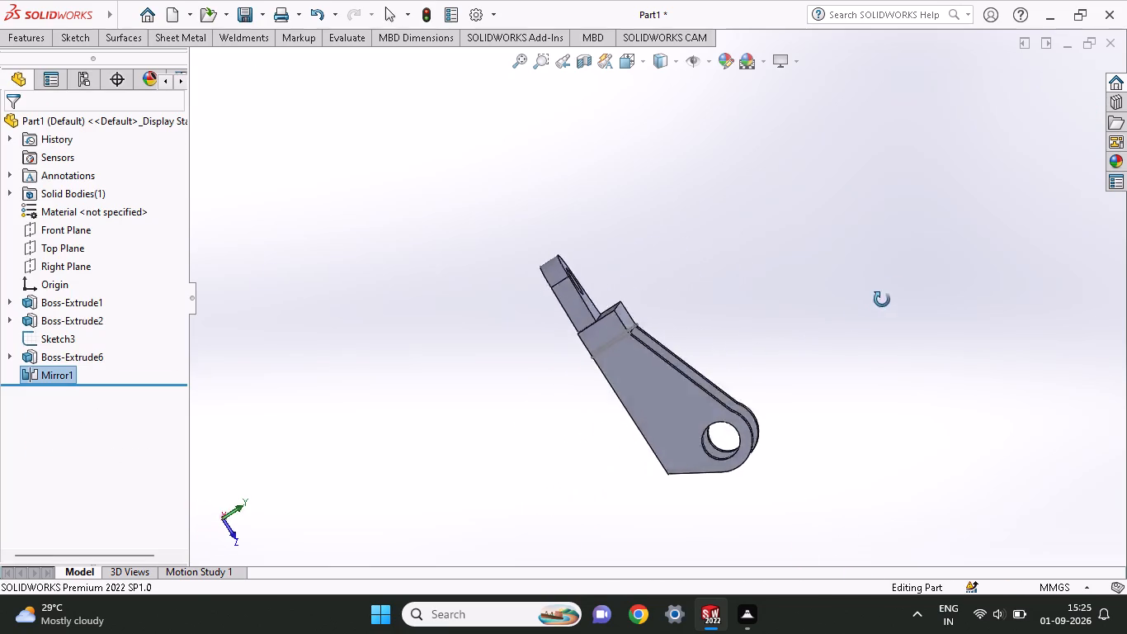
pyautogui.moveTo(882, 300); pyautogui.dragTo(686, 319, button='middle')
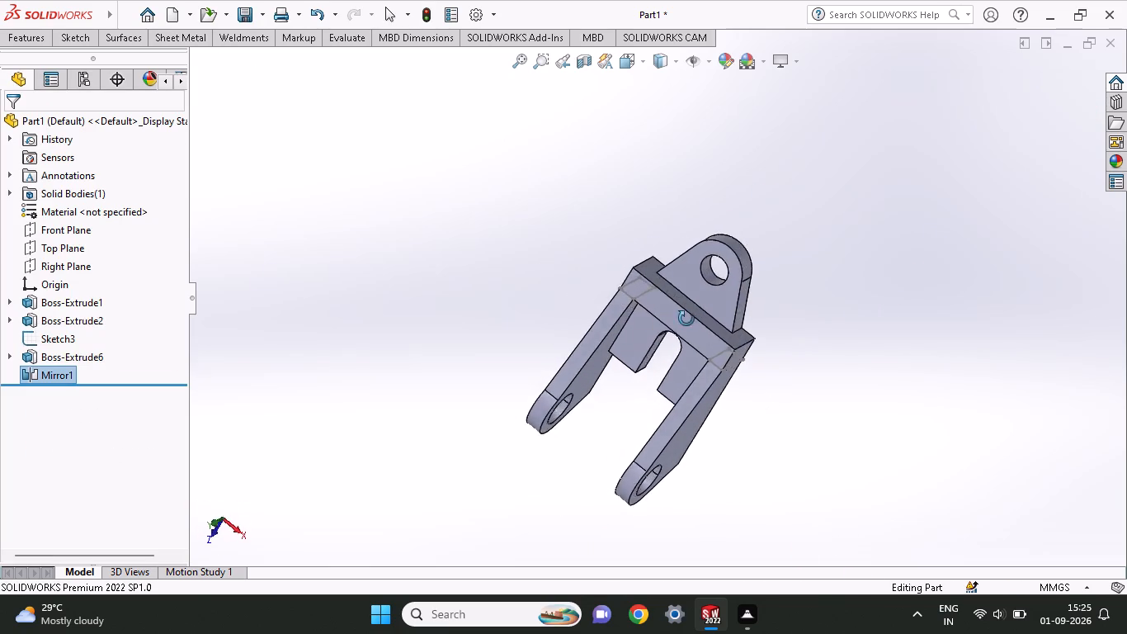
pyautogui.moveTo(686, 319); pyautogui.dragTo(778, 192, button='middle')
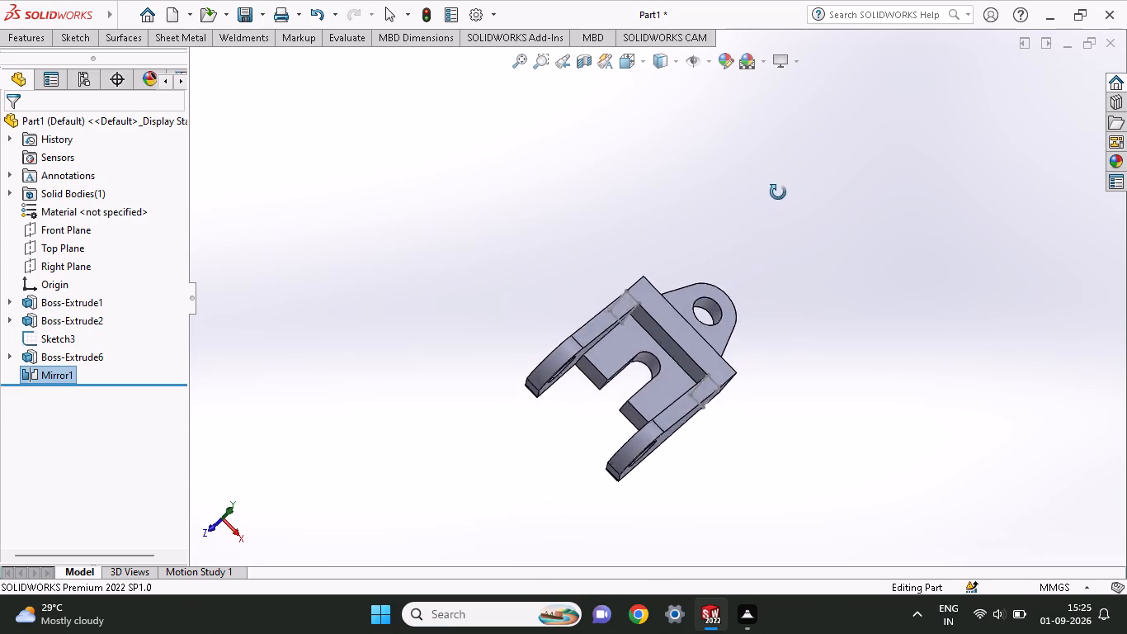
pyautogui.moveTo(778, 192); pyautogui.dragTo(818, 146, button='middle')
pyautogui.moveTo(716, 341); pyautogui.dragTo(648, 399, button='middle')
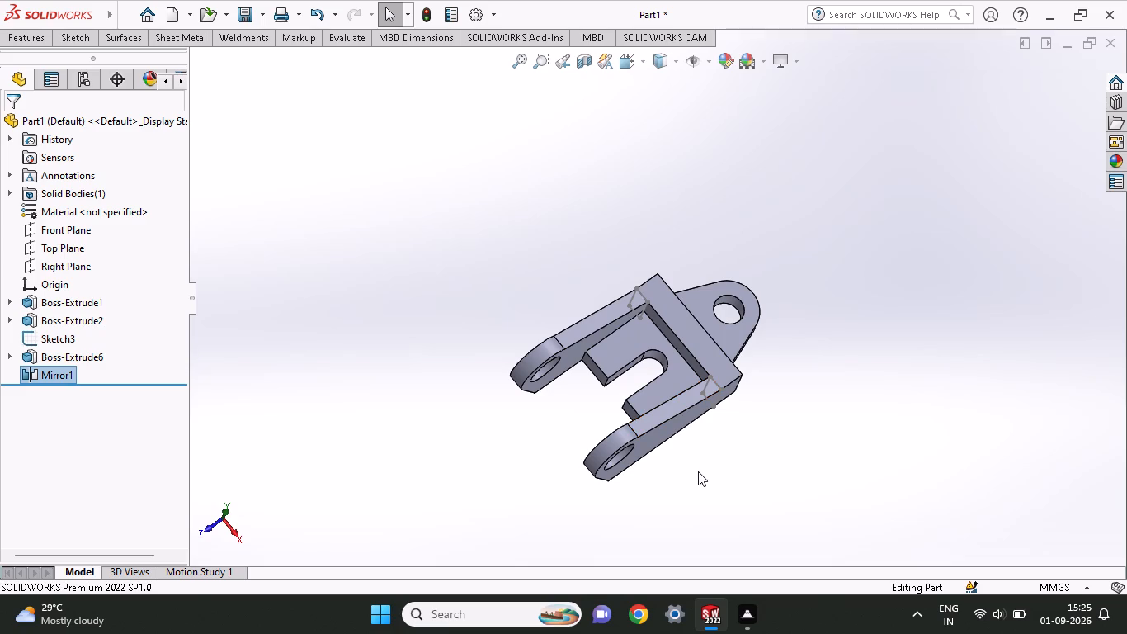
pyautogui.moveTo(696, 471); pyautogui.dragTo(691, 414, button='middle')
pyautogui.moveTo(646, 386); pyautogui.dragTo(637, 283, button='middle')
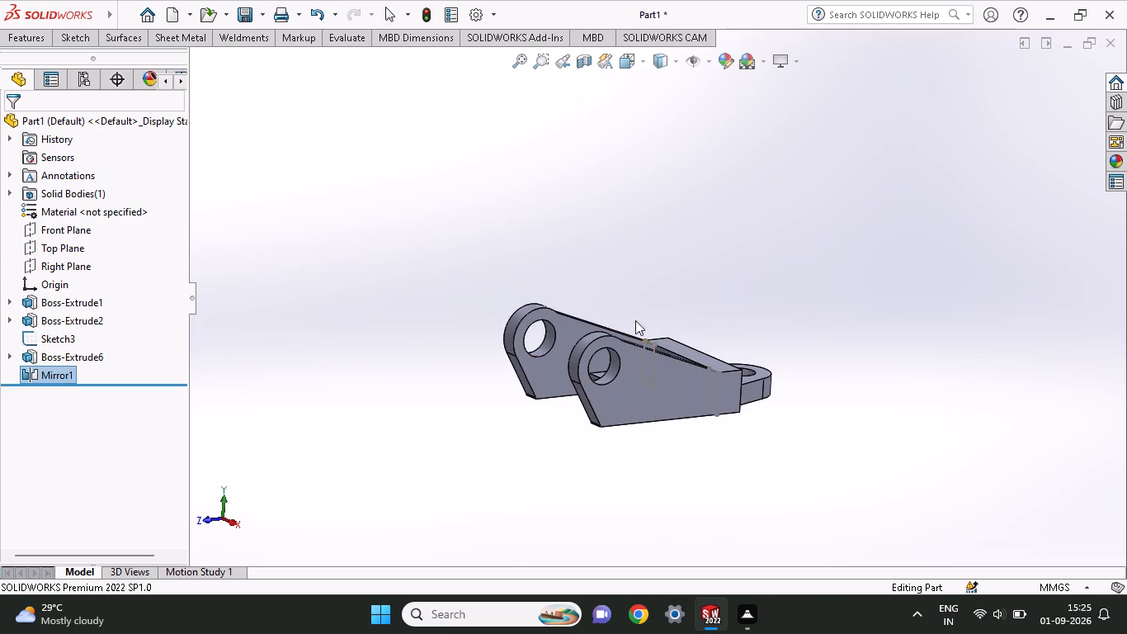
pyautogui.click(634, 367)
pyautogui.click(710, 319)
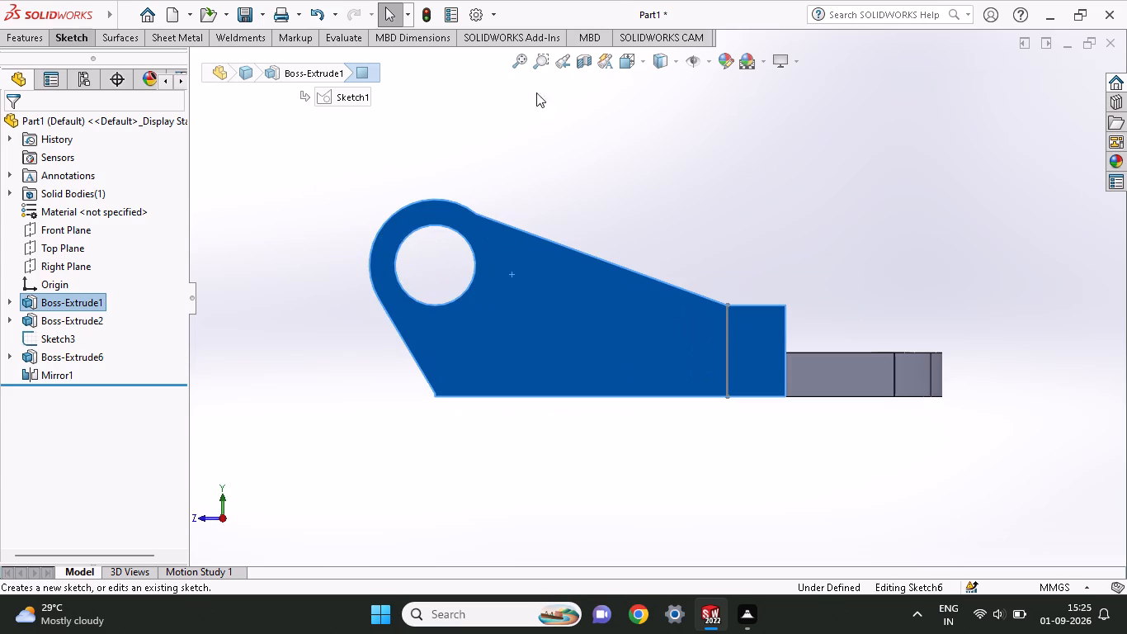
pyautogui.click(87, 37)
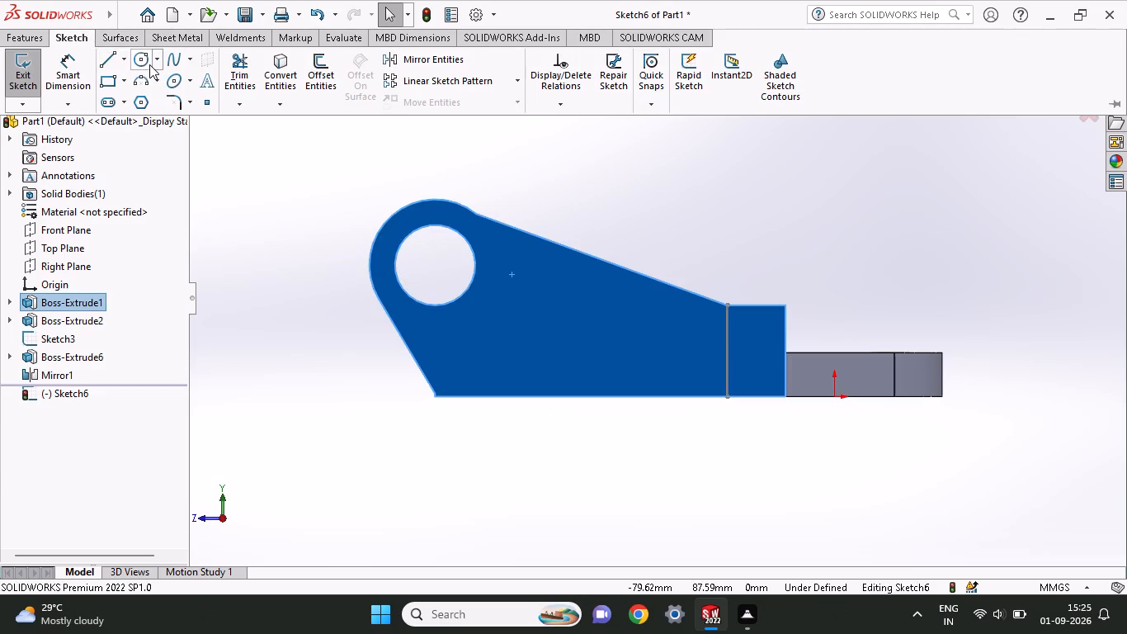
pyautogui.click(149, 64)
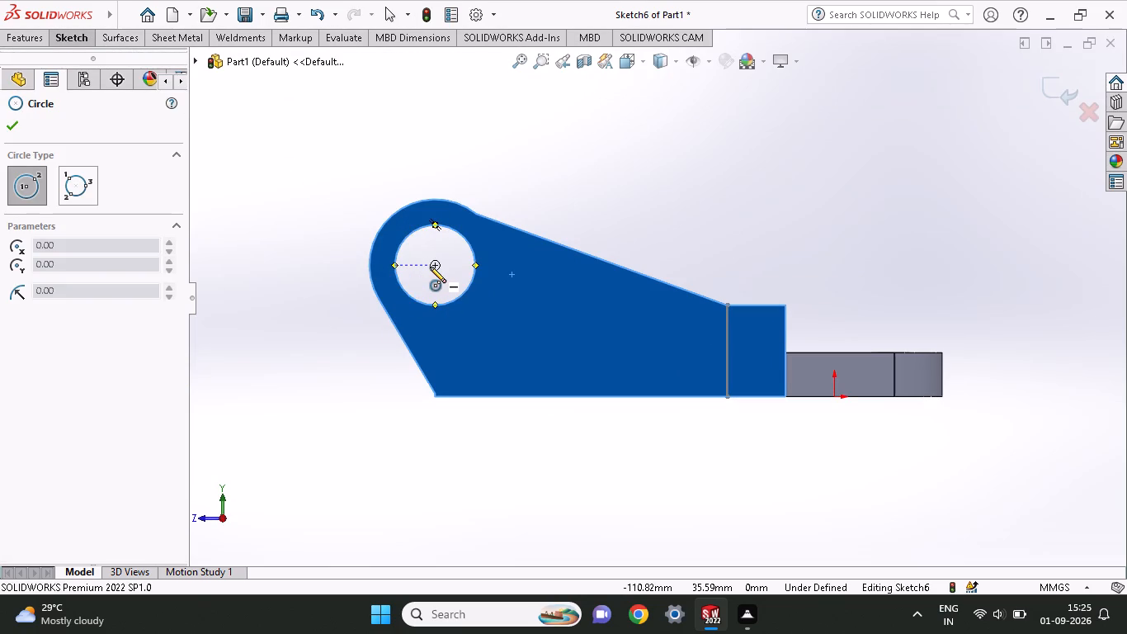
pyautogui.click(436, 265)
pyautogui.click(442, 201)
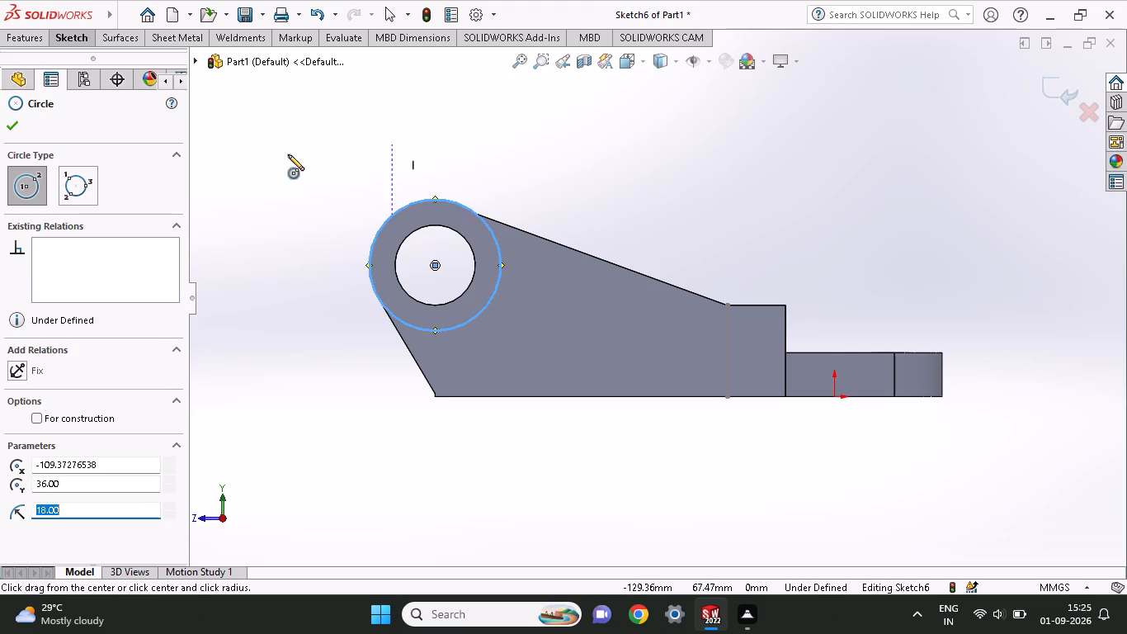
# Extrude the 18 mm radius circle outward from the arm's side face as a 6 mm blind boss with merged result.
pyautogui.click(35, 35)
pyautogui.click(37, 89)
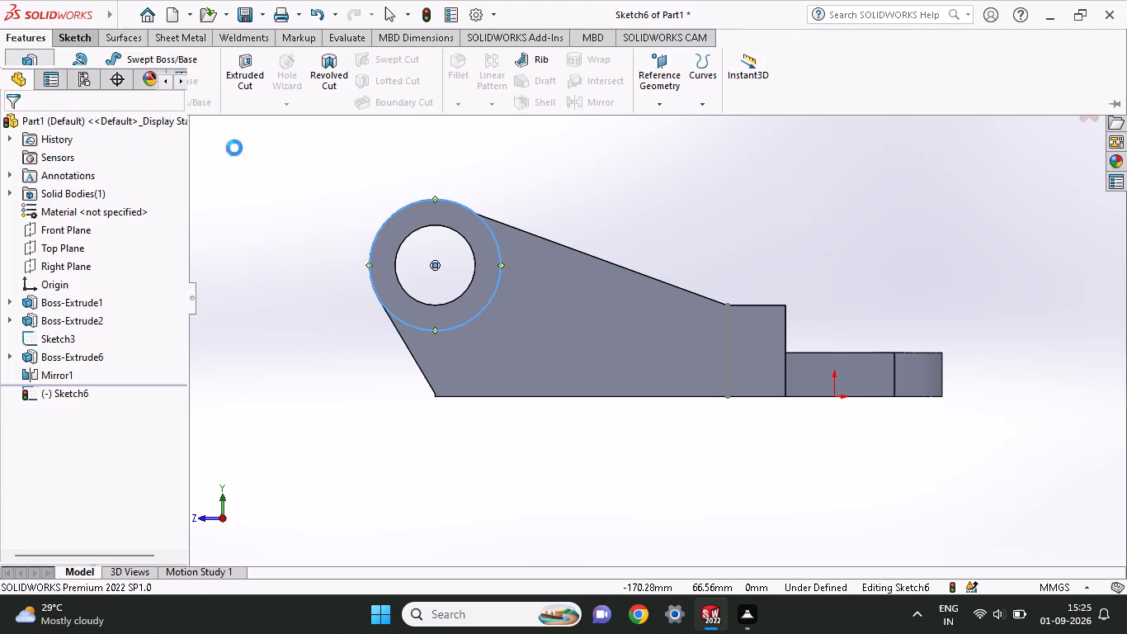
pyautogui.moveTo(417, 163); pyautogui.dragTo(429, 196, button='middle')
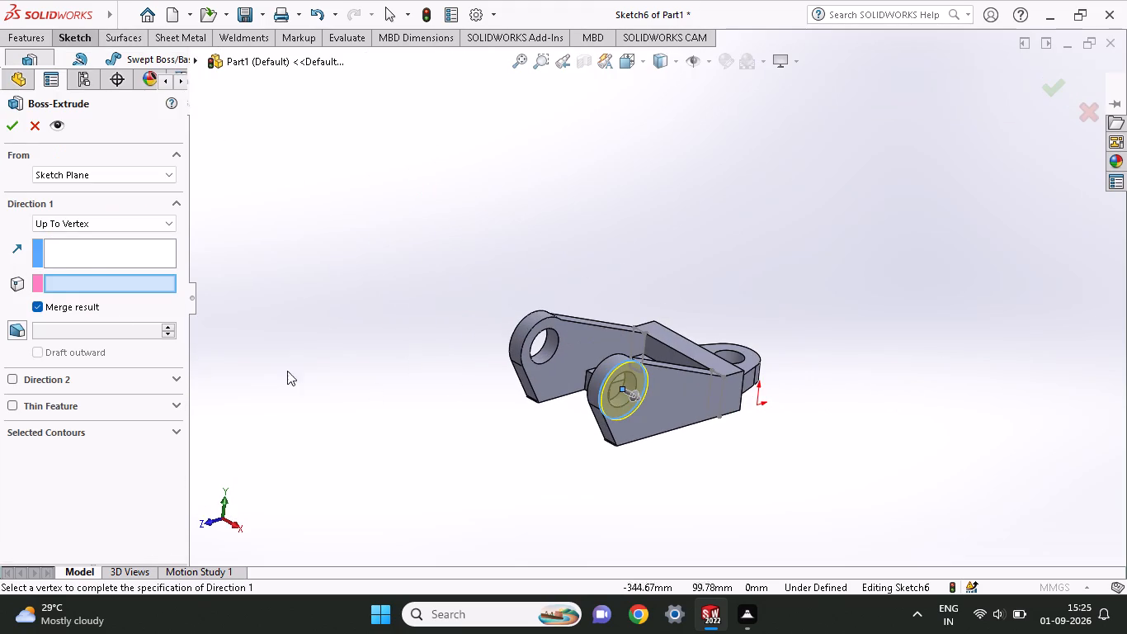
pyautogui.click(88, 220)
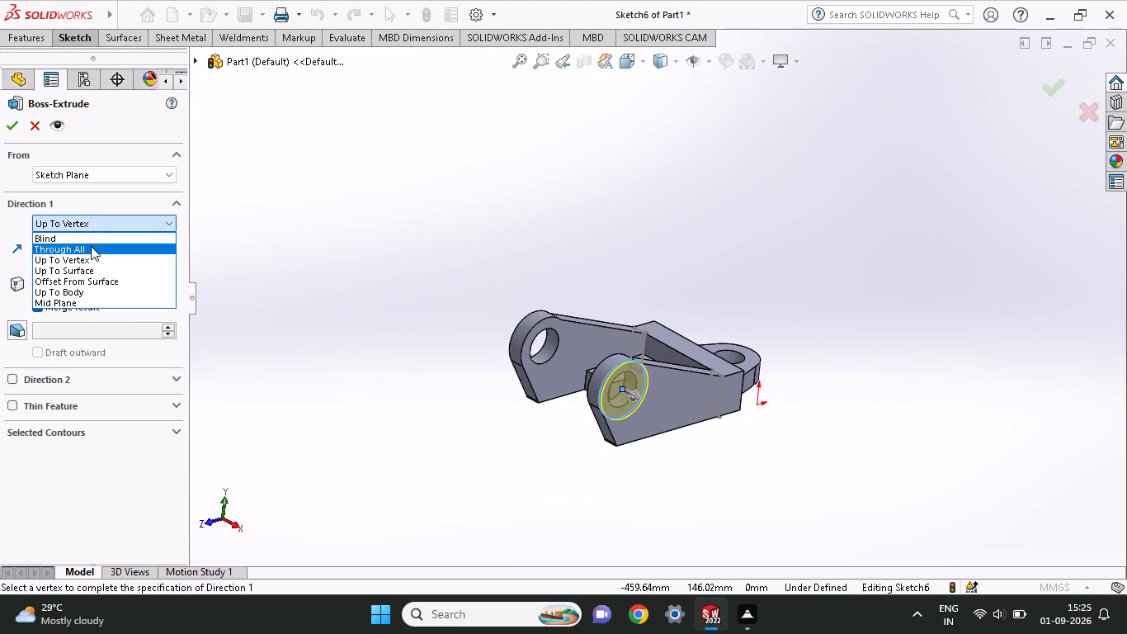
pyautogui.click(92, 234)
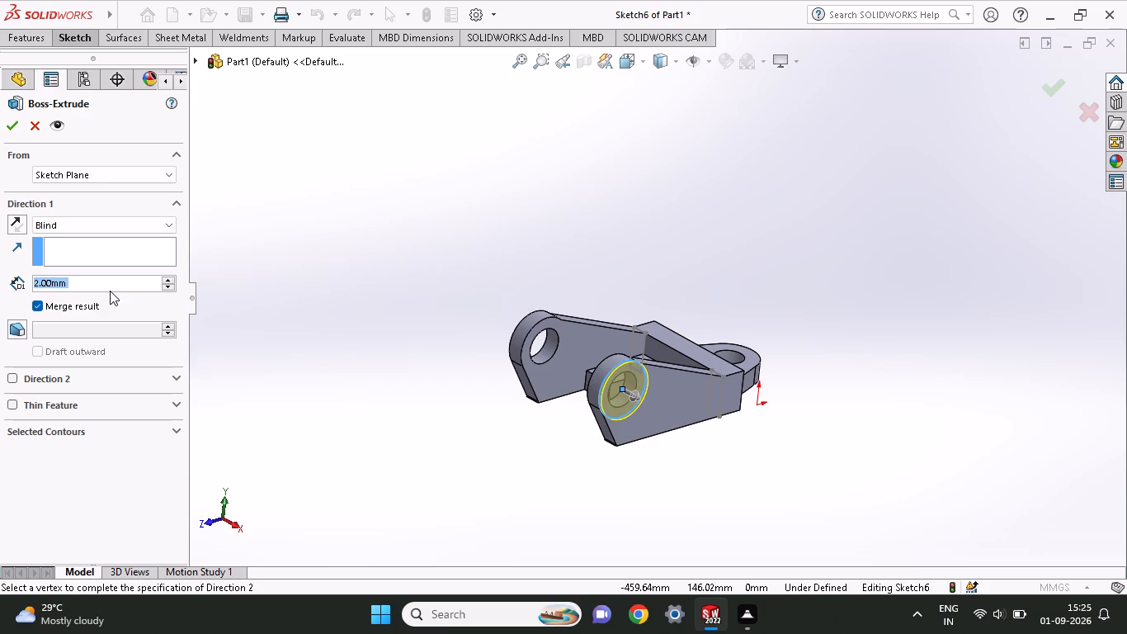
pyautogui.press('6')
pyautogui.press('Return')
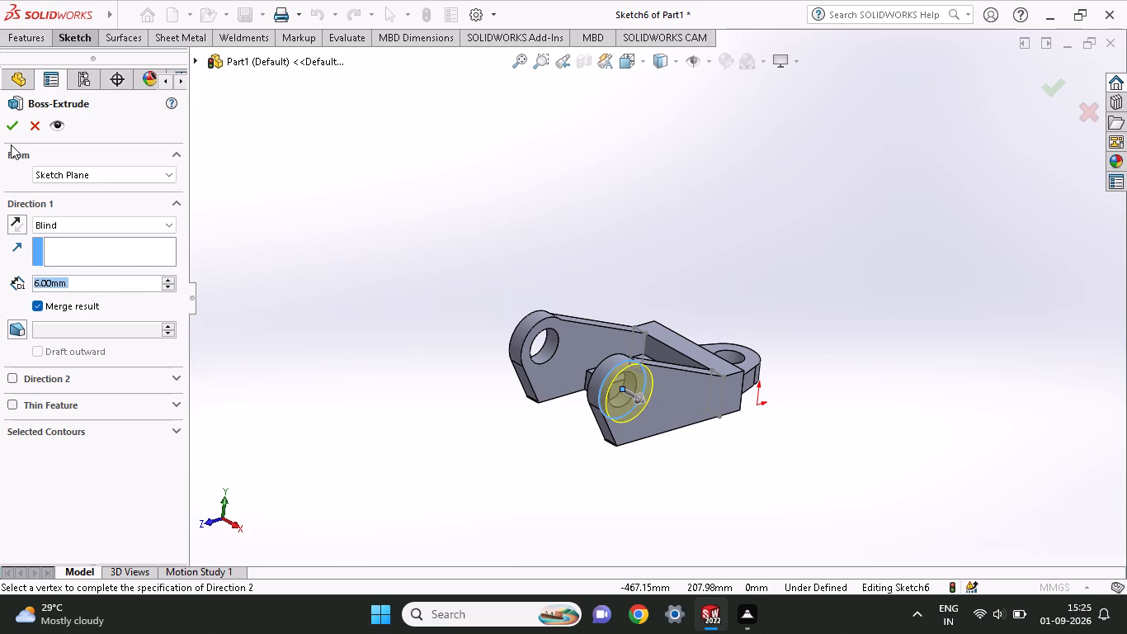
pyautogui.click(11, 130)
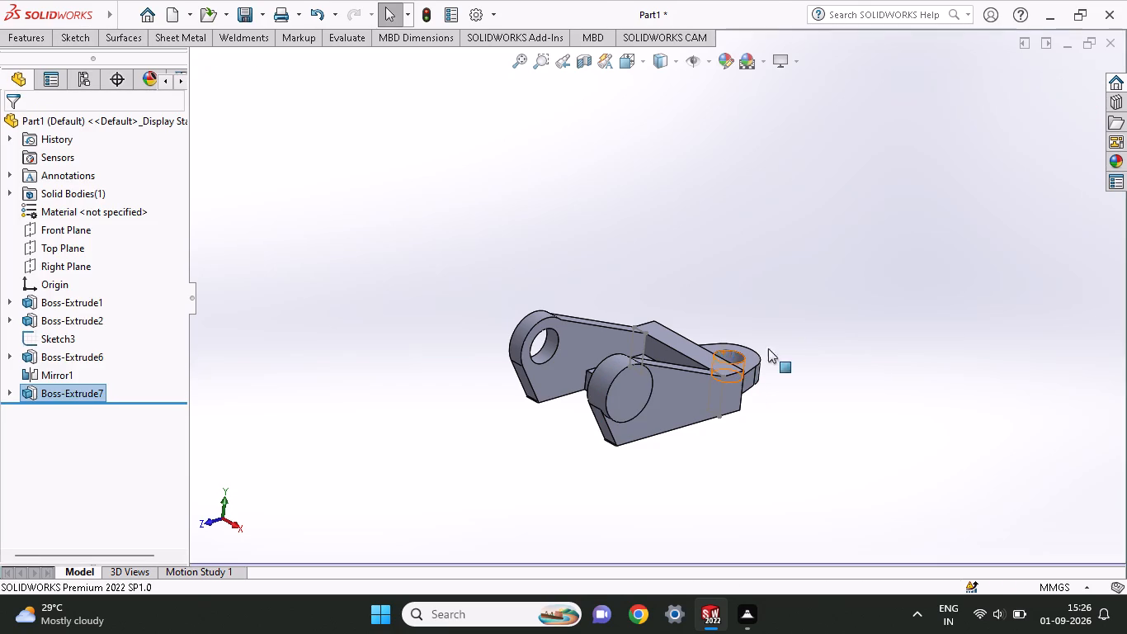
# On the inner side face of the arm with the new boss, sketch a circle of about 11.23 mm radius tracing the lug hole.
pyautogui.click(639, 397)
pyautogui.click(606, 297)
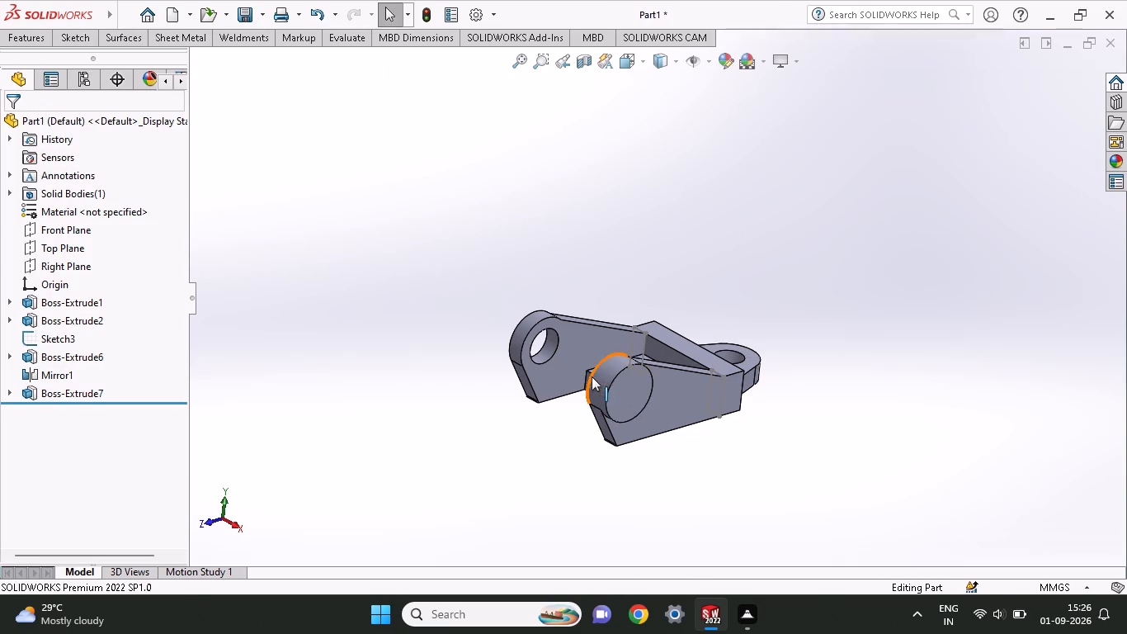
pyautogui.click(73, 43)
pyautogui.moveTo(267, 134); pyautogui.dragTo(283, 149, button='middle')
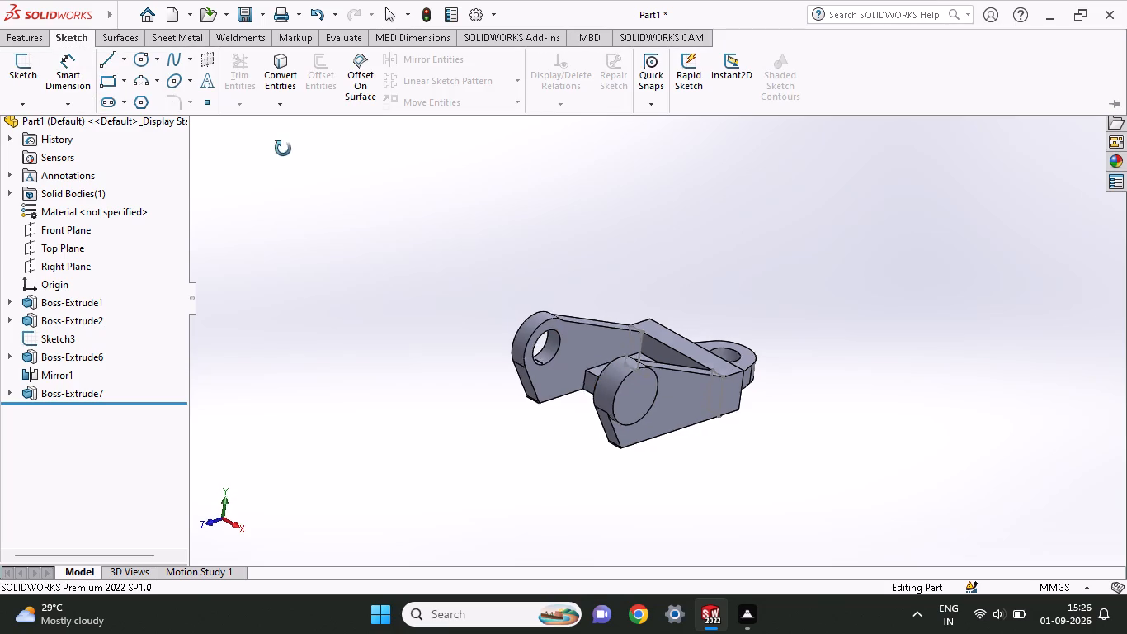
pyautogui.moveTo(283, 149); pyautogui.dragTo(380, 222, button='middle')
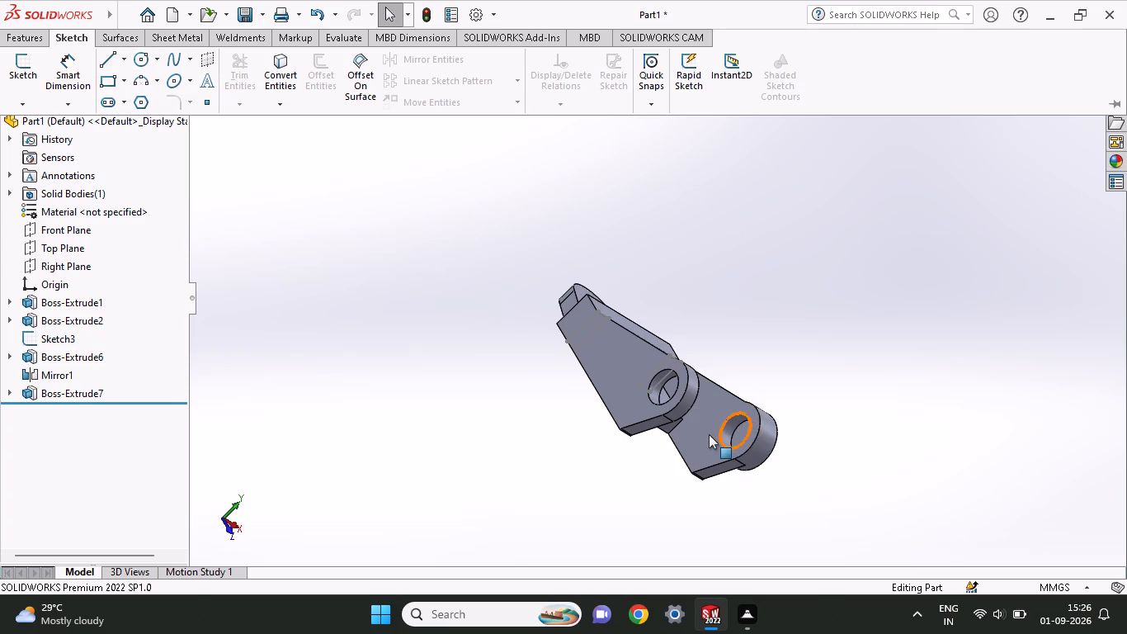
pyautogui.middleClick(785, 450)
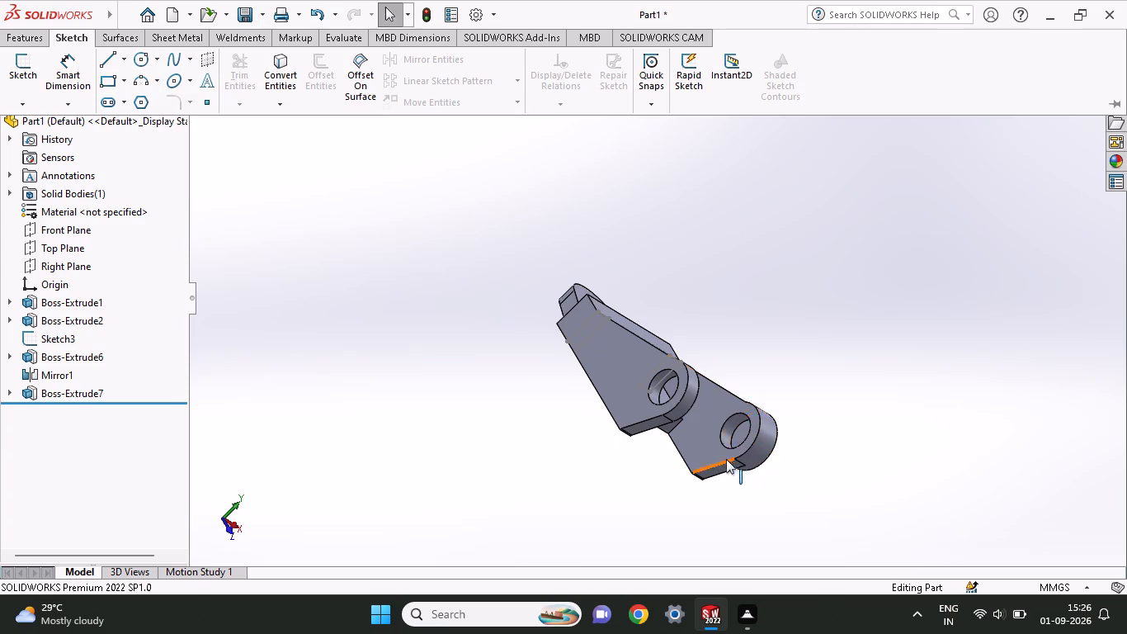
pyautogui.click(714, 456)
pyautogui.click(785, 419)
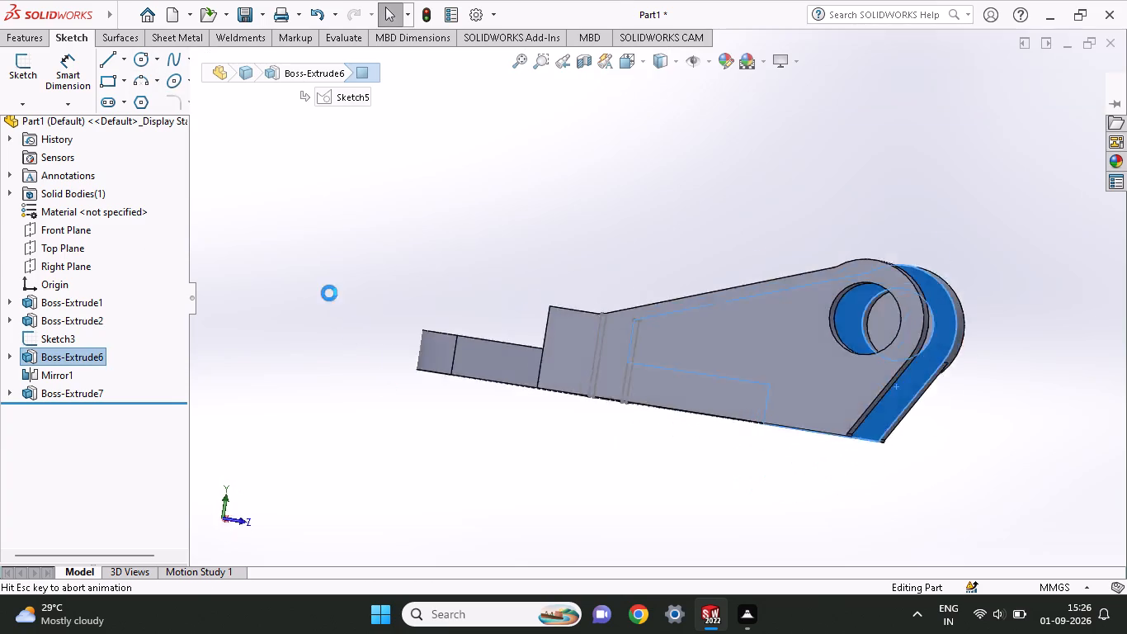
pyautogui.click(75, 43)
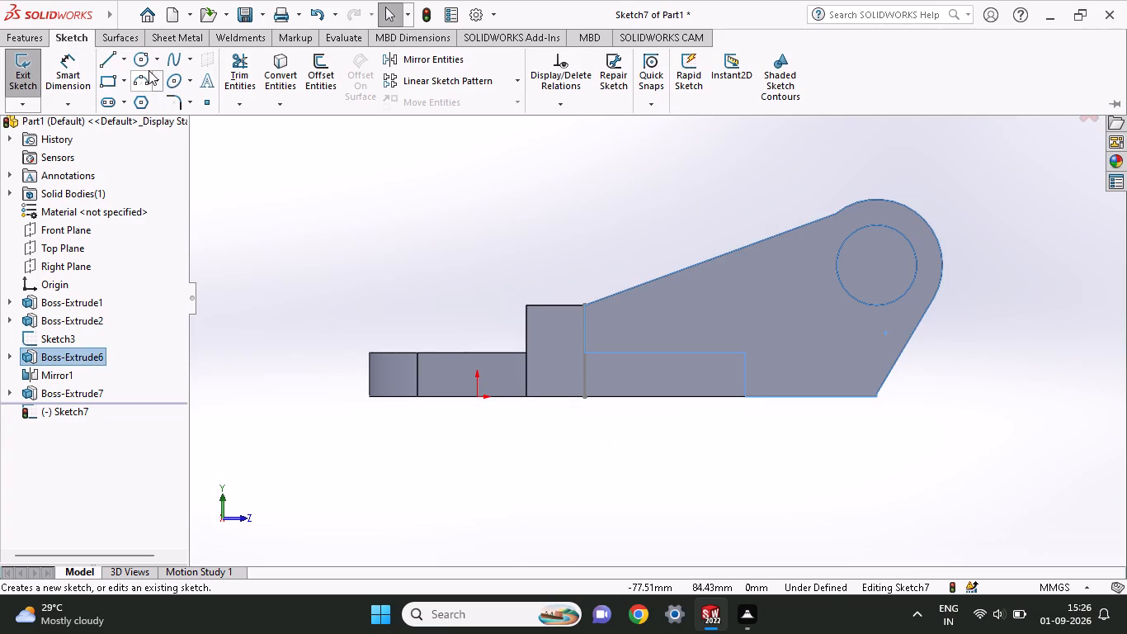
pyautogui.click(145, 63)
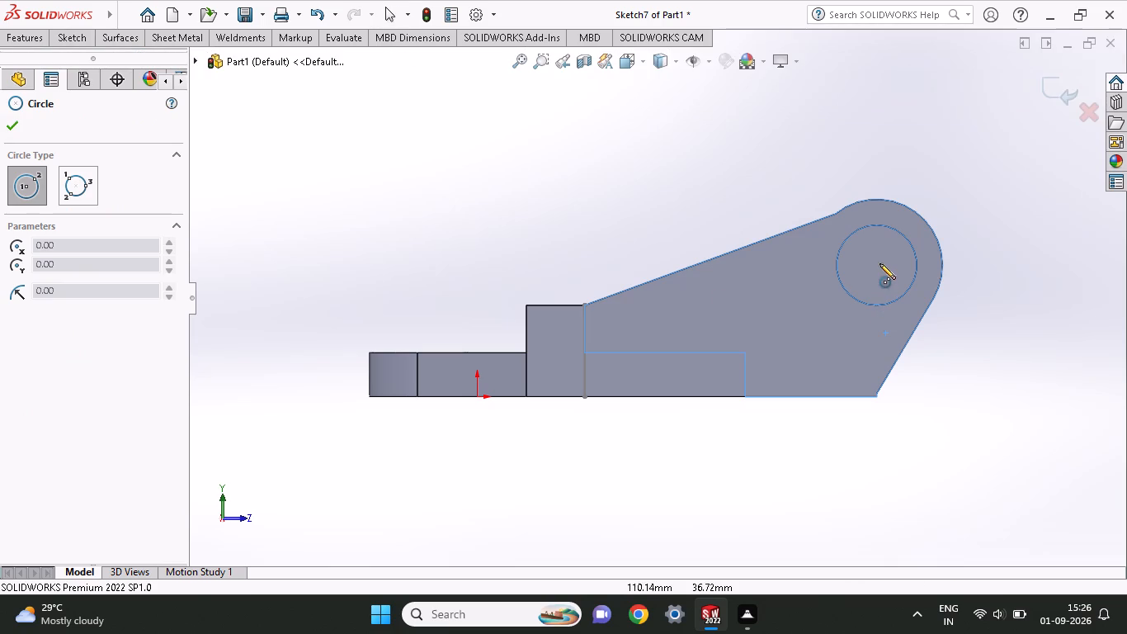
pyautogui.click(876, 266)
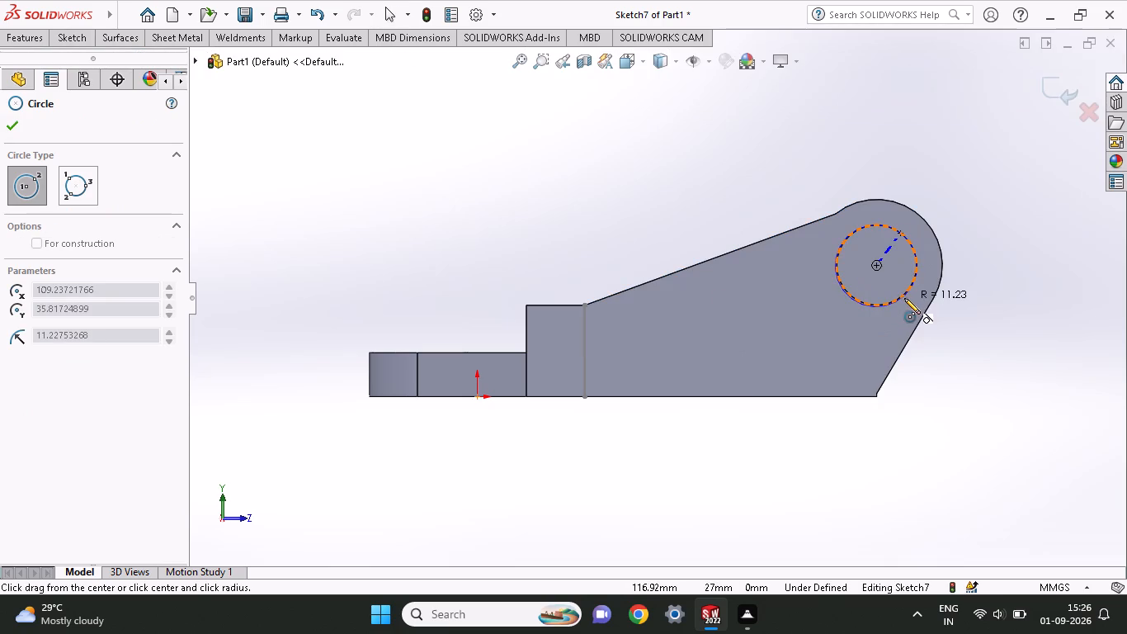
pyautogui.click(903, 296)
# Extrude-cut the circle blind 68 mm outward through the new boss to continue the lug hole.
pyautogui.moveTo(931, 300); pyautogui.dragTo(892, 341, button='middle')
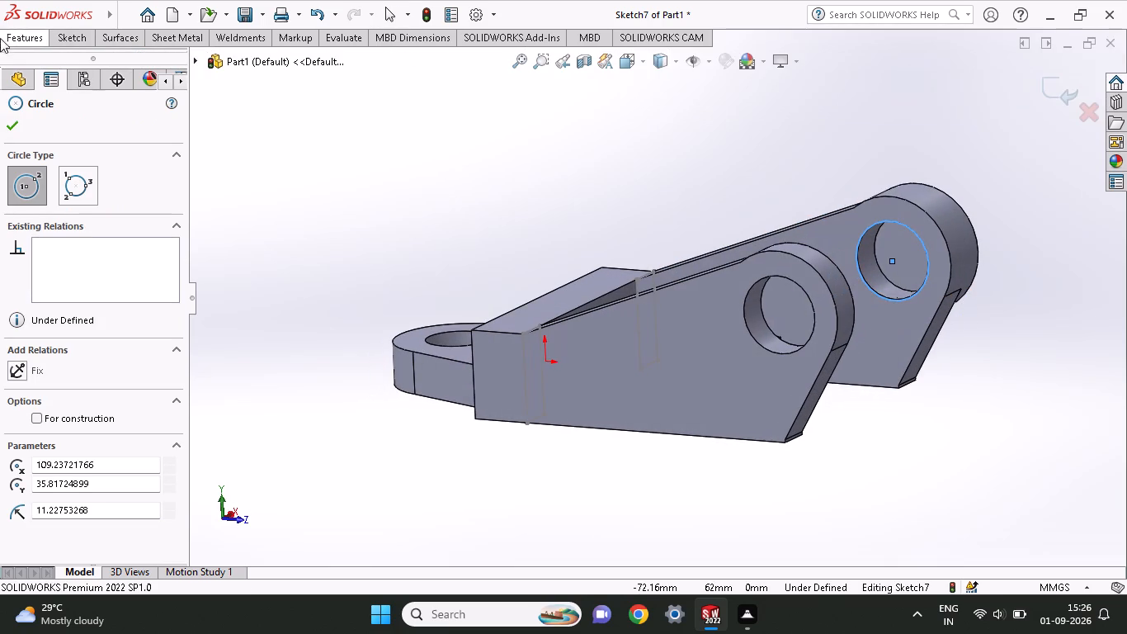
pyautogui.click(15, 32)
pyautogui.click(230, 69)
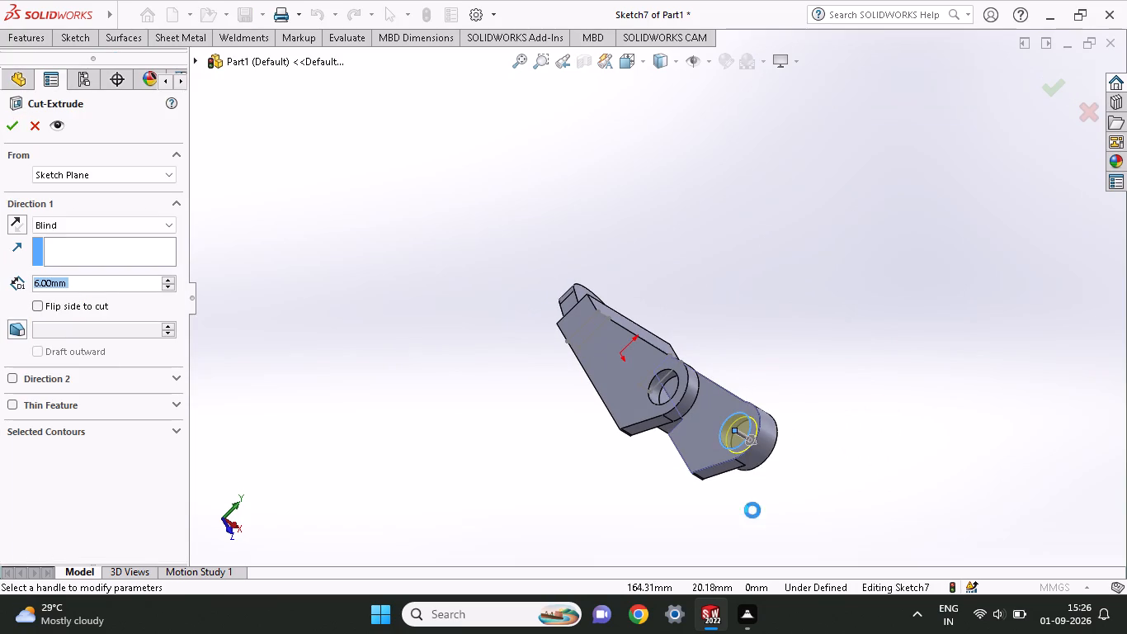
pyautogui.moveTo(751, 438); pyautogui.dragTo(813, 471)
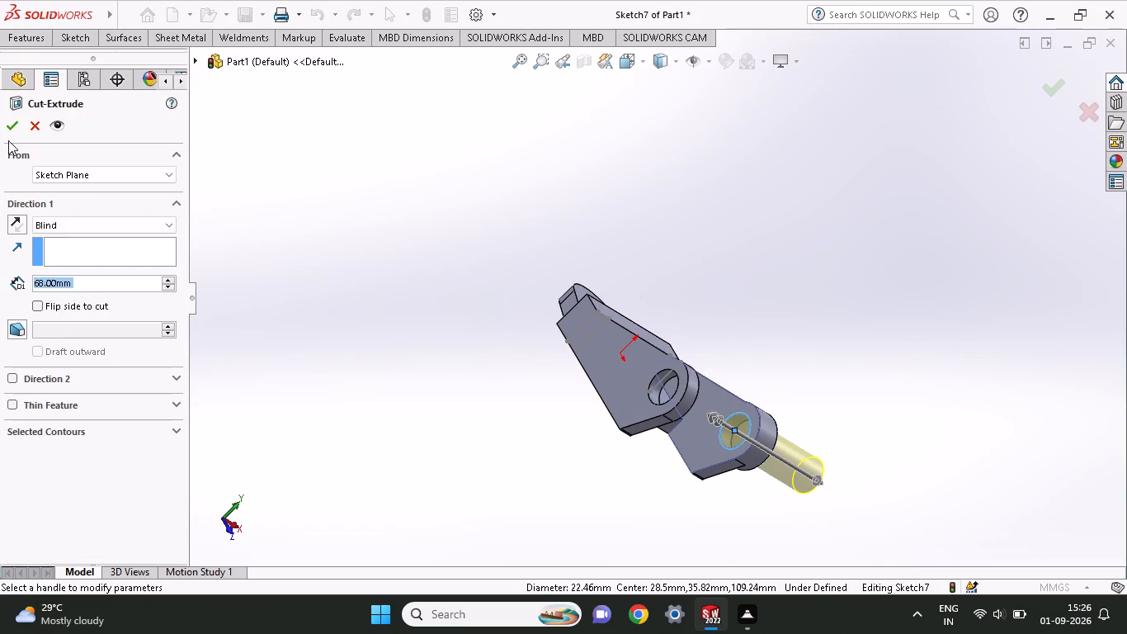
pyautogui.click(7, 125)
# Mirror the solid body, instead of only the cut feature, about the Right Plane with merged solids.
pyautogui.moveTo(785, 526); pyautogui.dragTo(767, 522, button='middle')
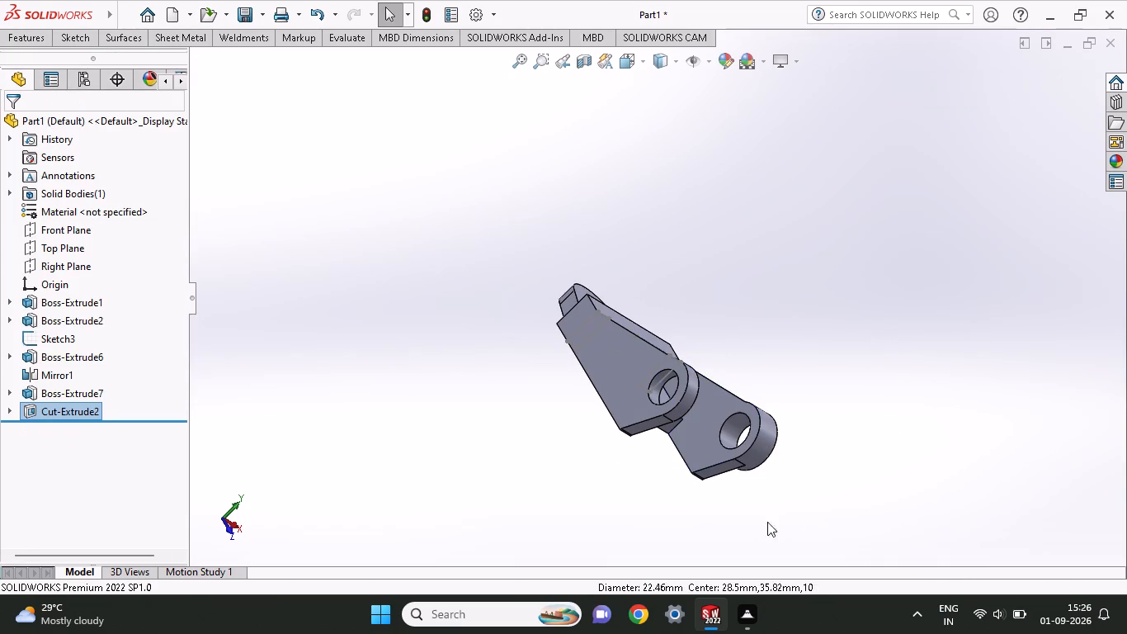
pyautogui.moveTo(767, 522); pyautogui.dragTo(681, 500, button='middle')
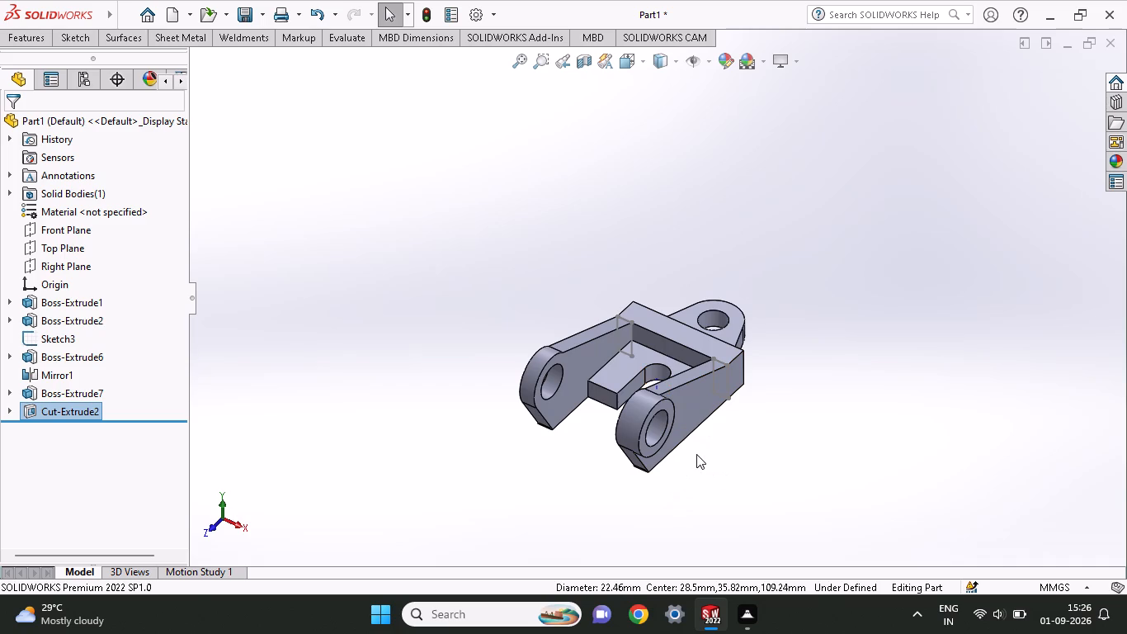
pyautogui.click(23, 41)
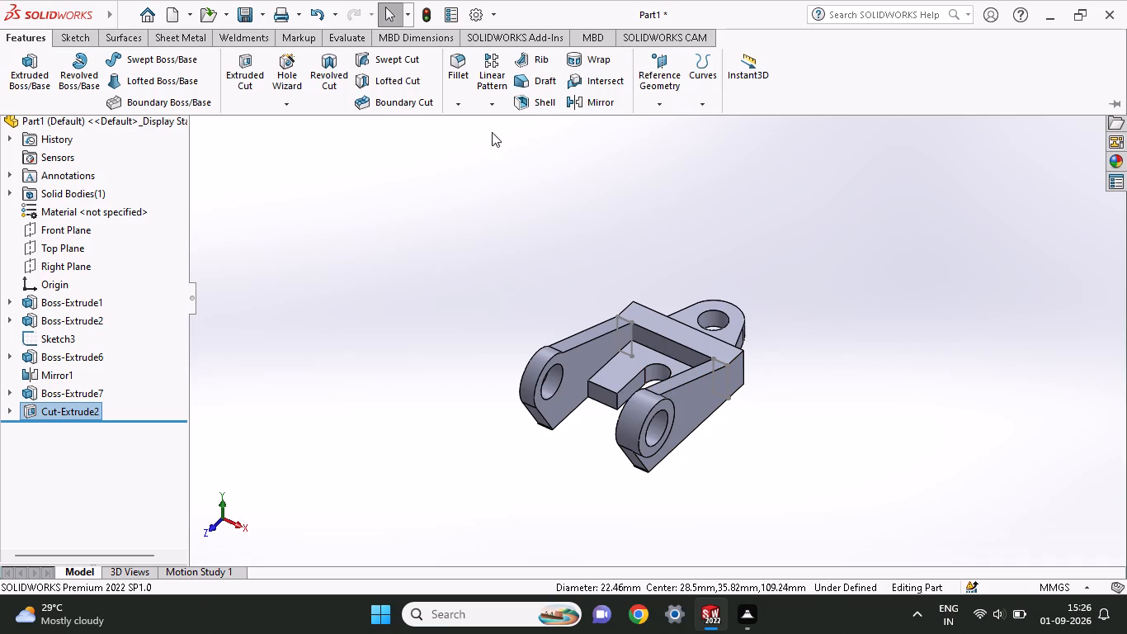
pyautogui.click(592, 99)
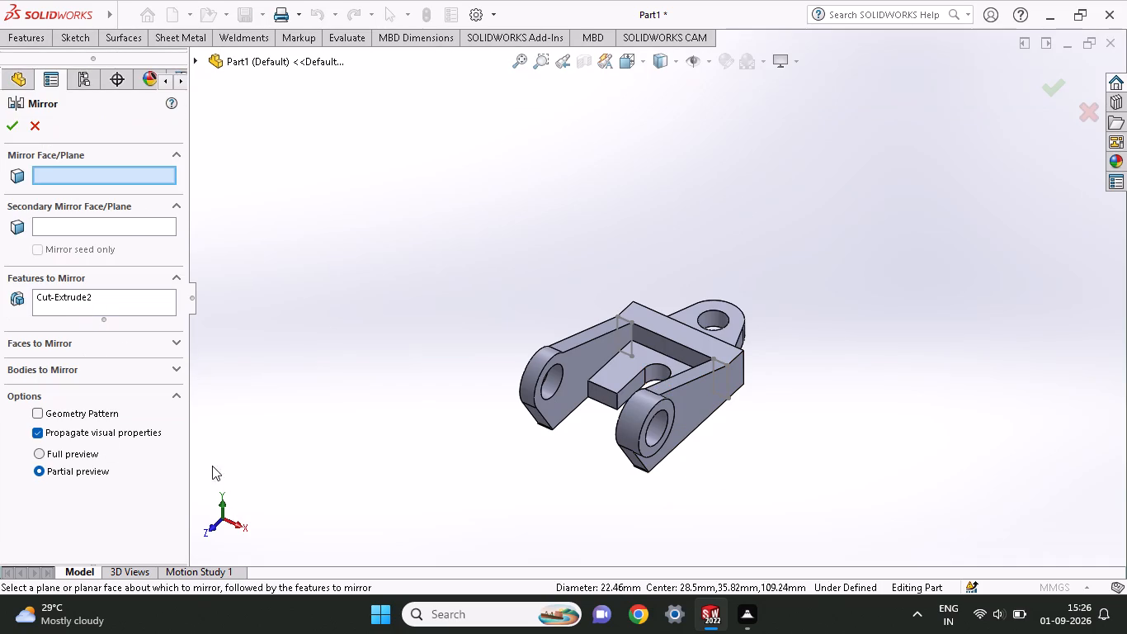
pyautogui.click(194, 61)
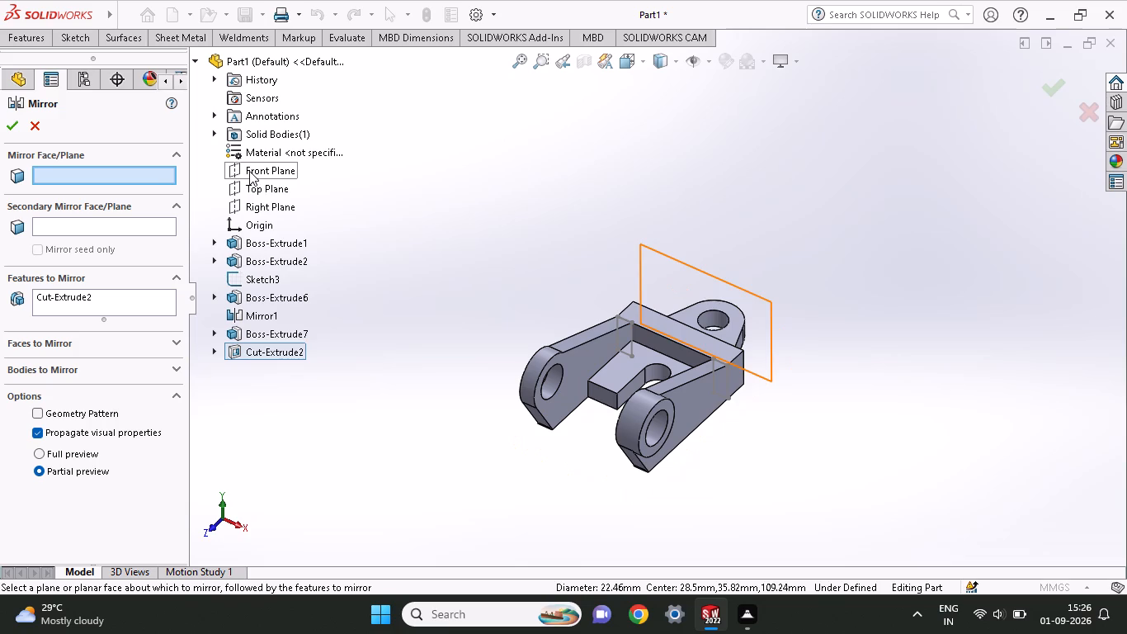
pyautogui.click(256, 209)
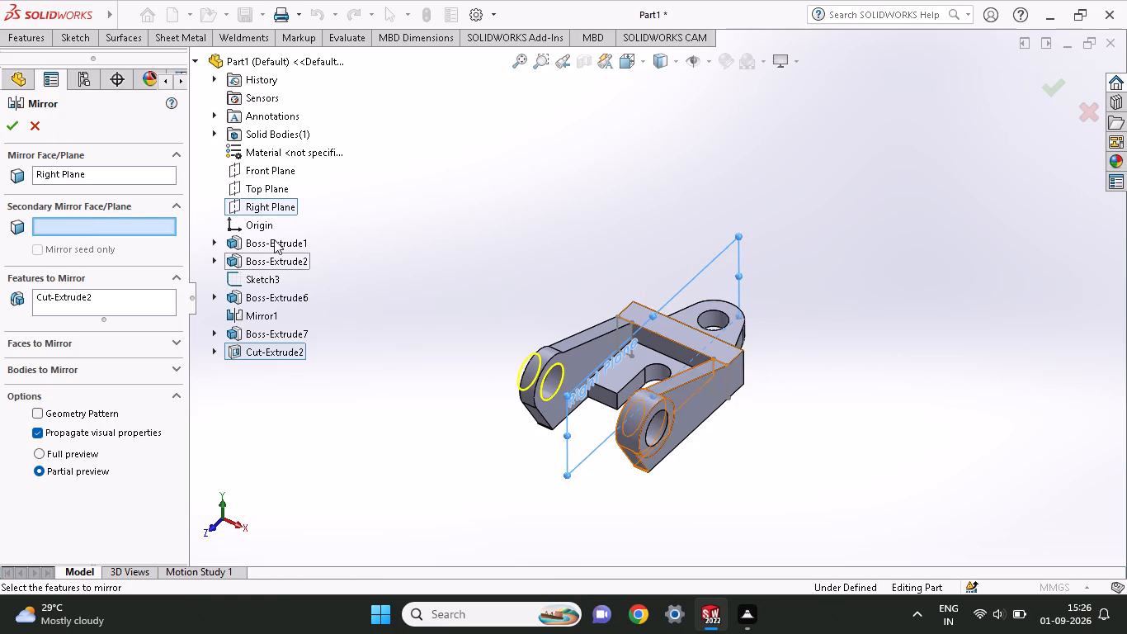
pyautogui.click(650, 454)
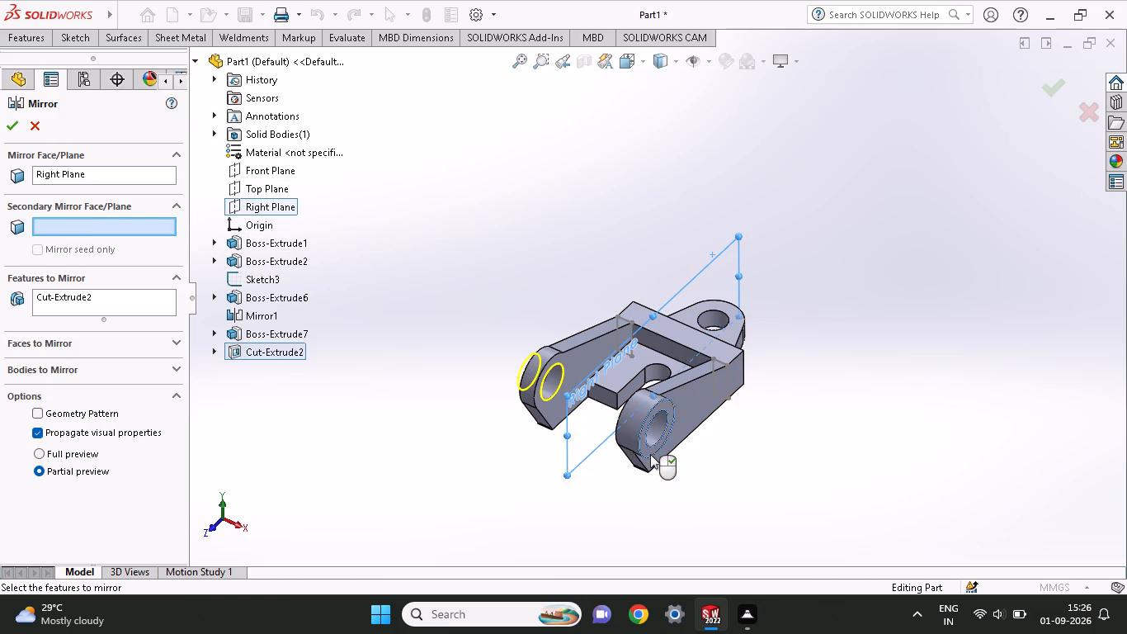
pyautogui.click(650, 454)
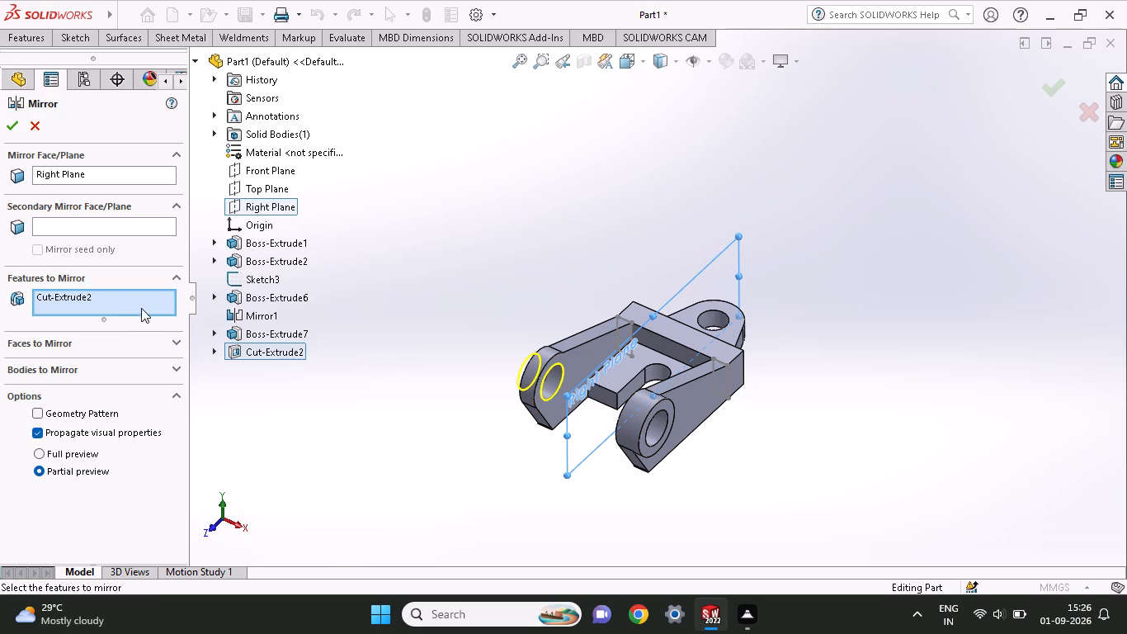
pyautogui.rightClick(93, 299)
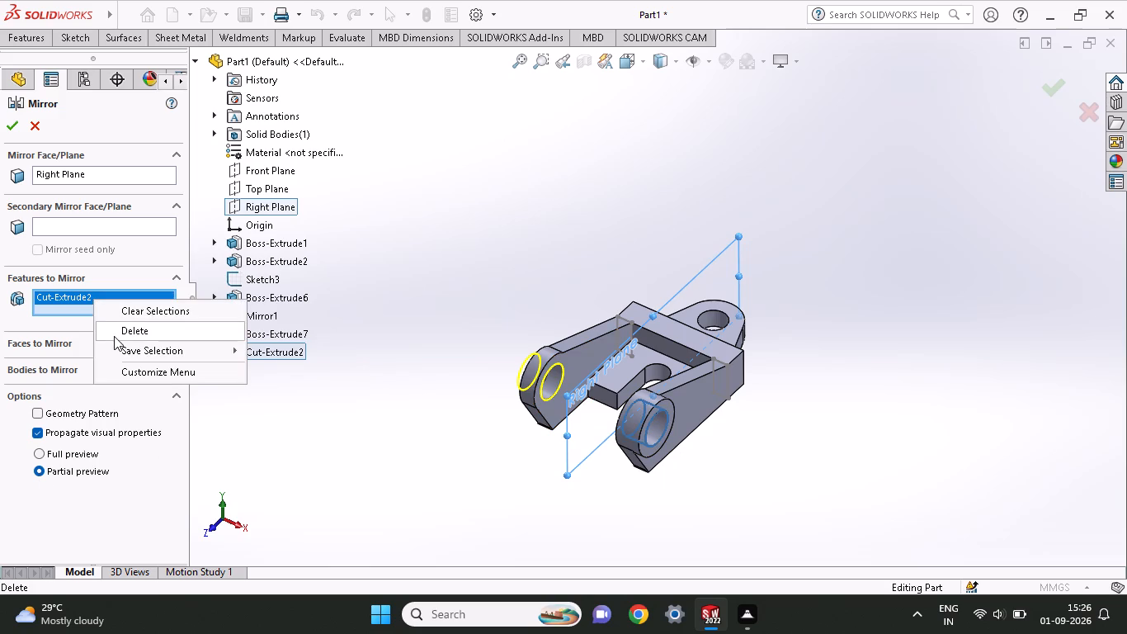
pyautogui.click(114, 336)
pyautogui.click(121, 375)
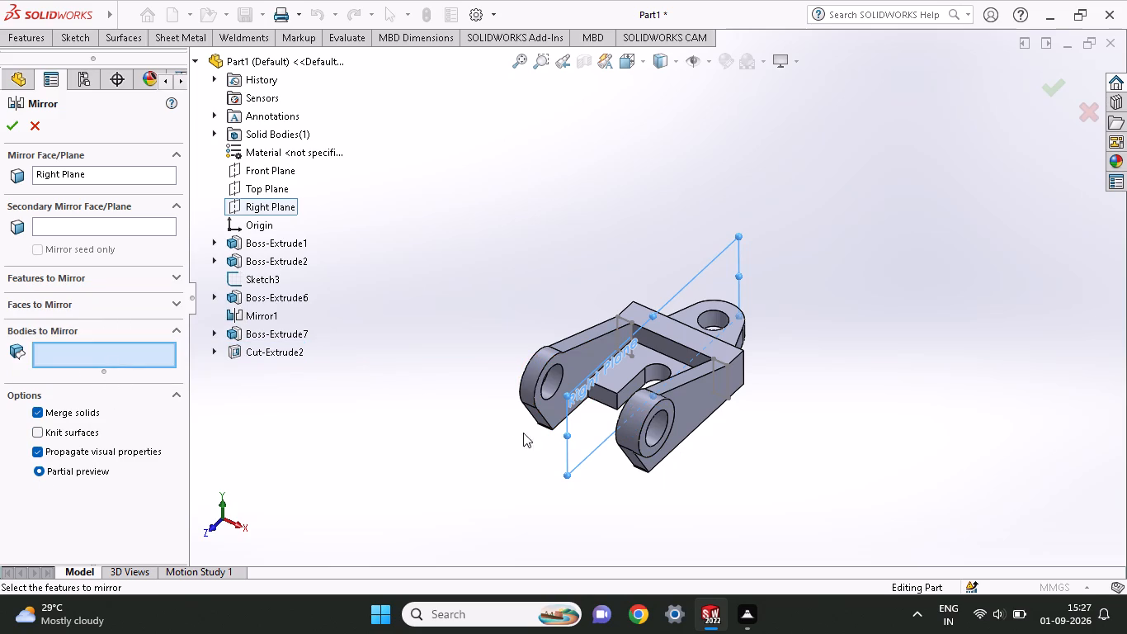
pyautogui.click(648, 450)
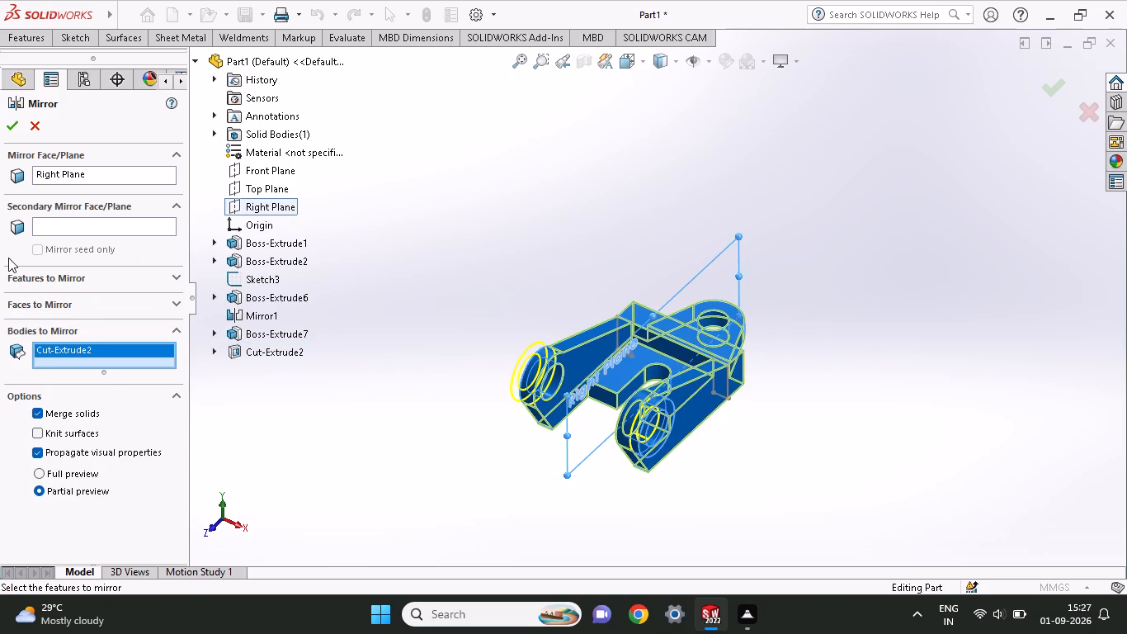
pyautogui.click(16, 130)
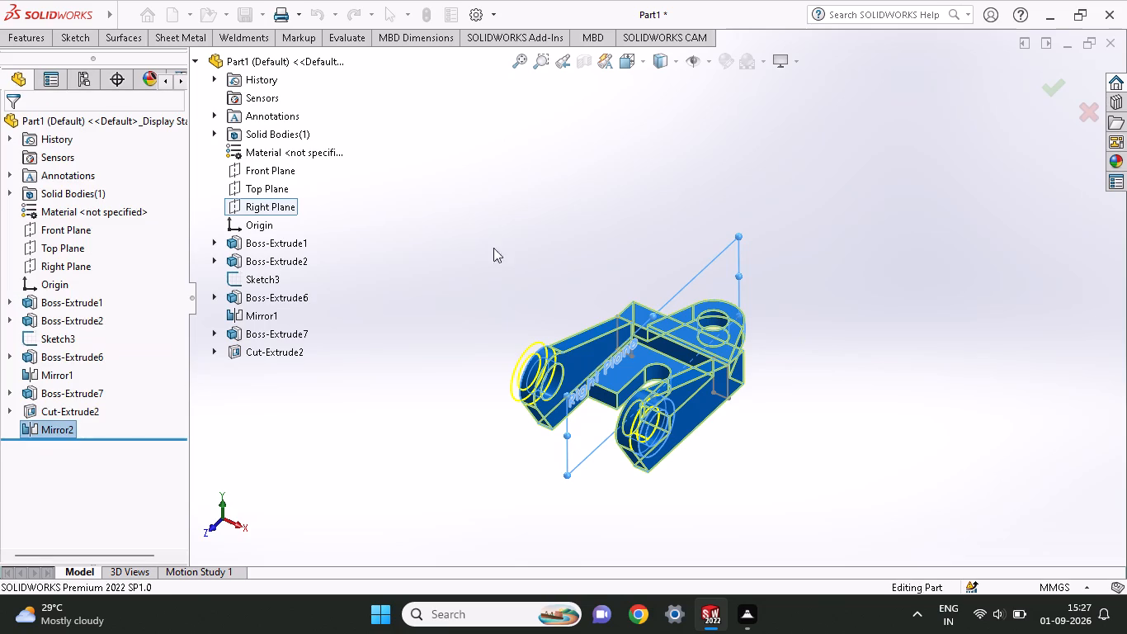
# On the upper face of the tapered lug behind the crossbar, sketch an 18 mm radius circle concentric with its hole, matching the rounded end.
pyautogui.moveTo(821, 348); pyautogui.dragTo(887, 386, button='middle')
pyautogui.scroll(-2, 887, 386)
pyautogui.moveTo(887, 386); pyautogui.dragTo(827, 413, button='middle')
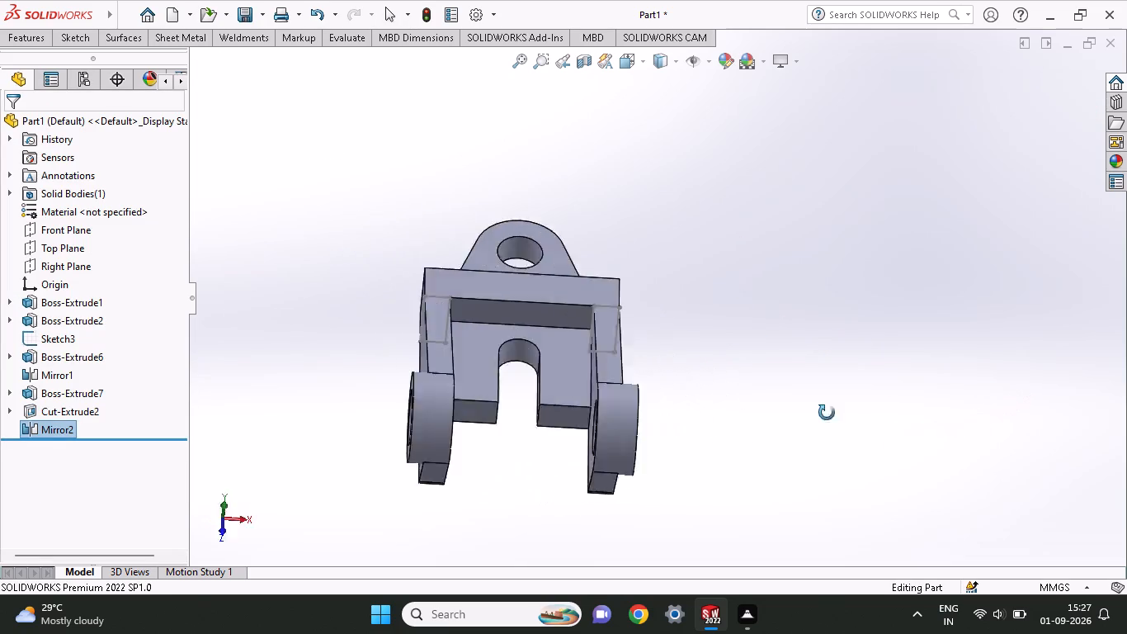
pyautogui.moveTo(827, 413); pyautogui.dragTo(778, 551, button='middle')
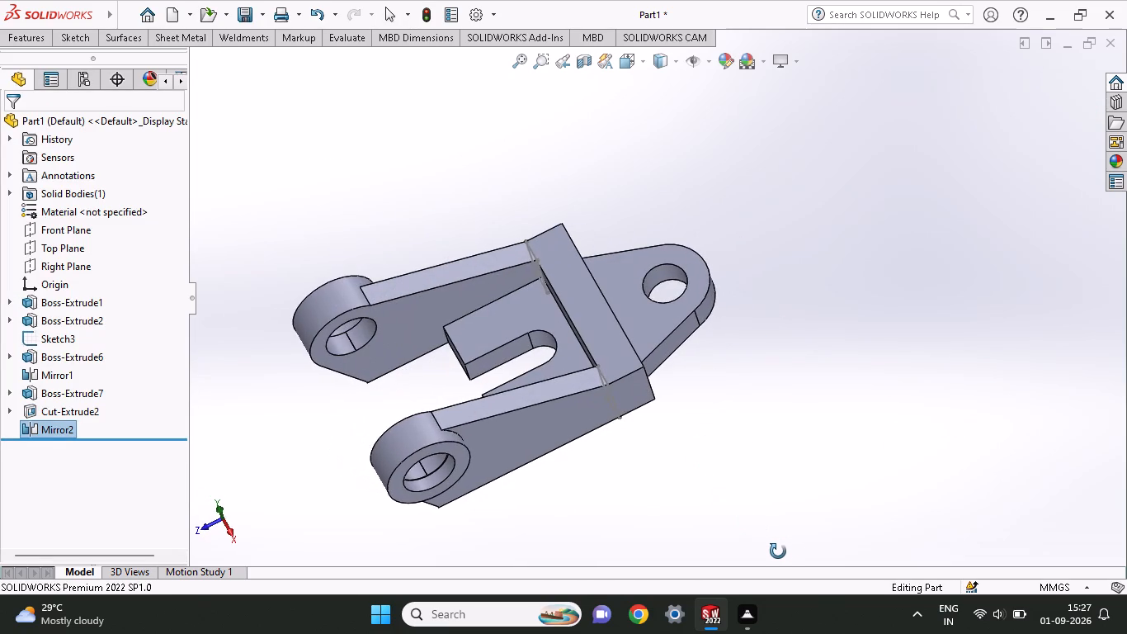
pyautogui.moveTo(778, 551); pyautogui.dragTo(775, 551, button='middle')
pyautogui.click(644, 320)
pyautogui.click(716, 270)
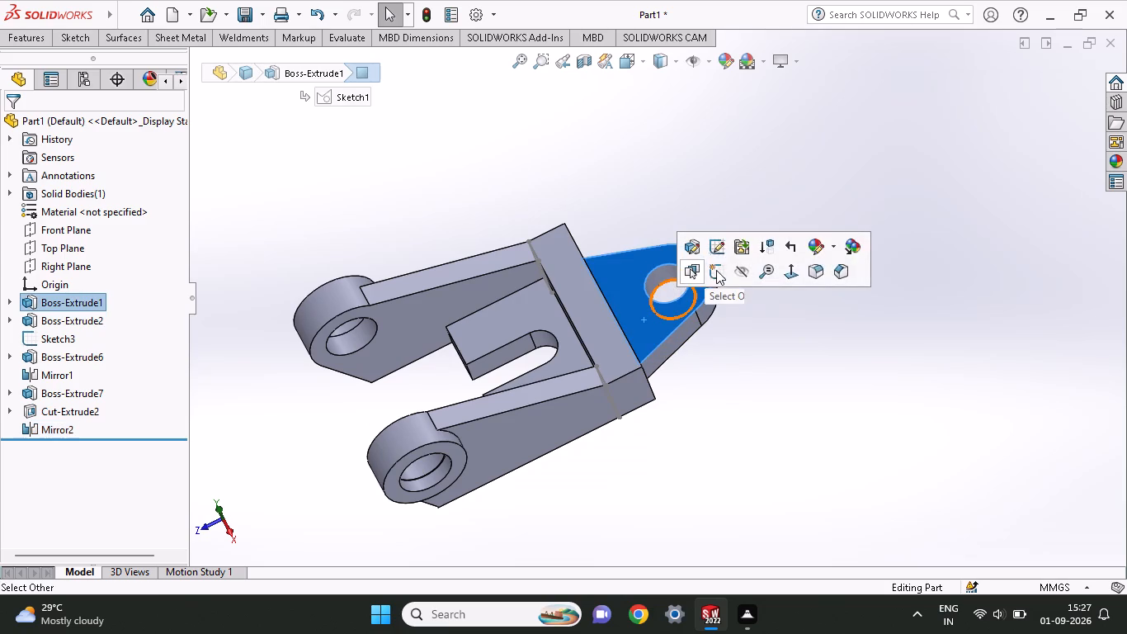
pyautogui.click(57, 36)
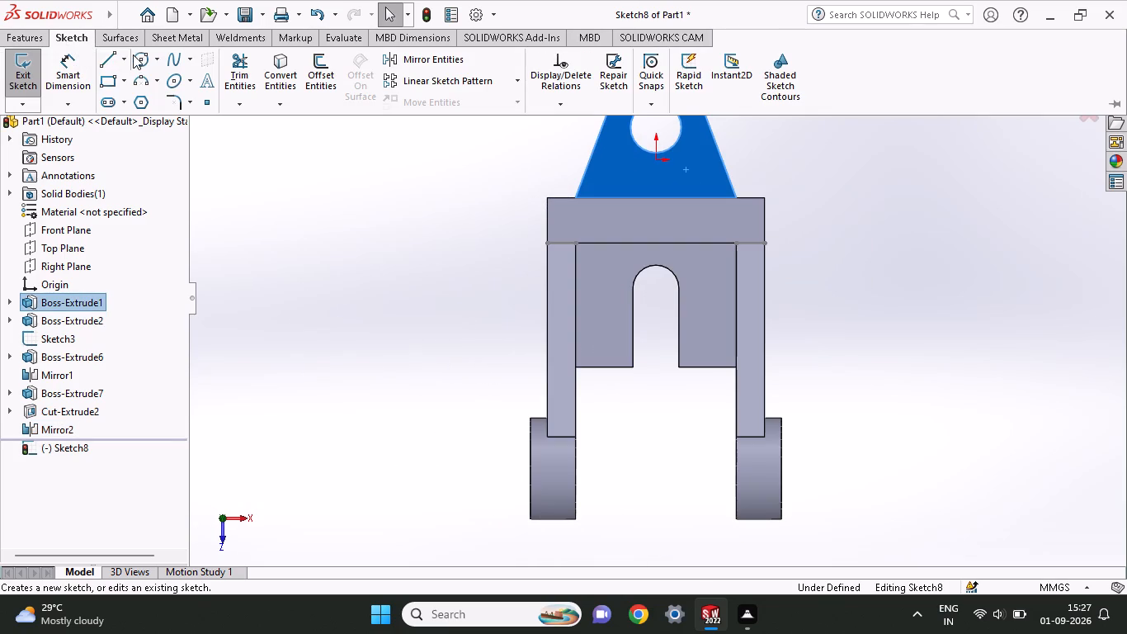
pyautogui.click(134, 54)
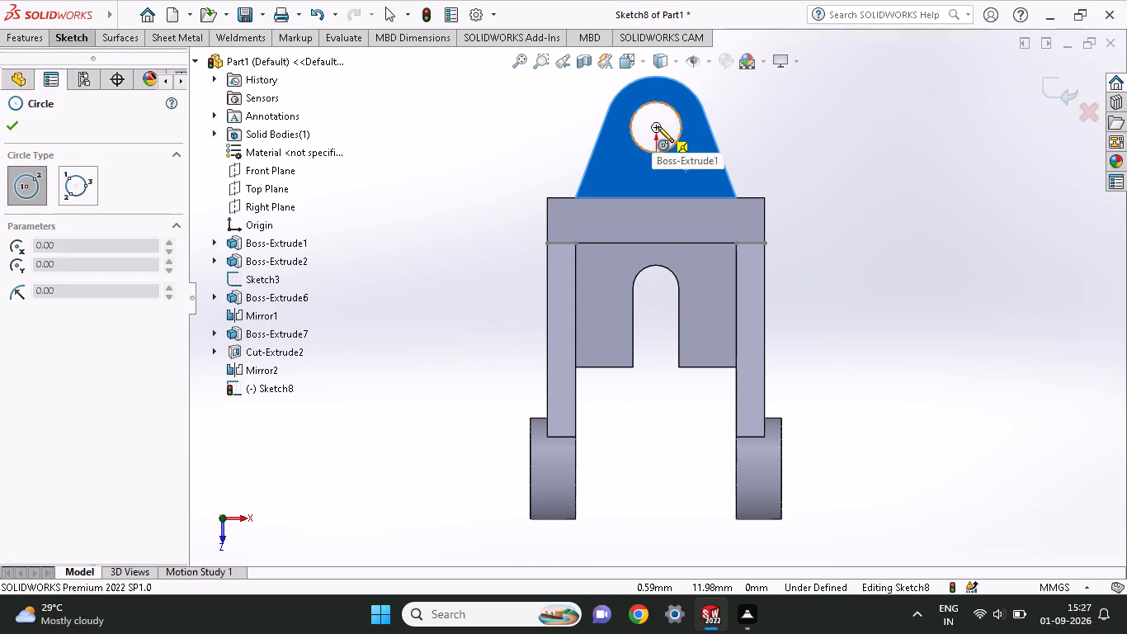
pyautogui.click(658, 126)
pyautogui.click(705, 114)
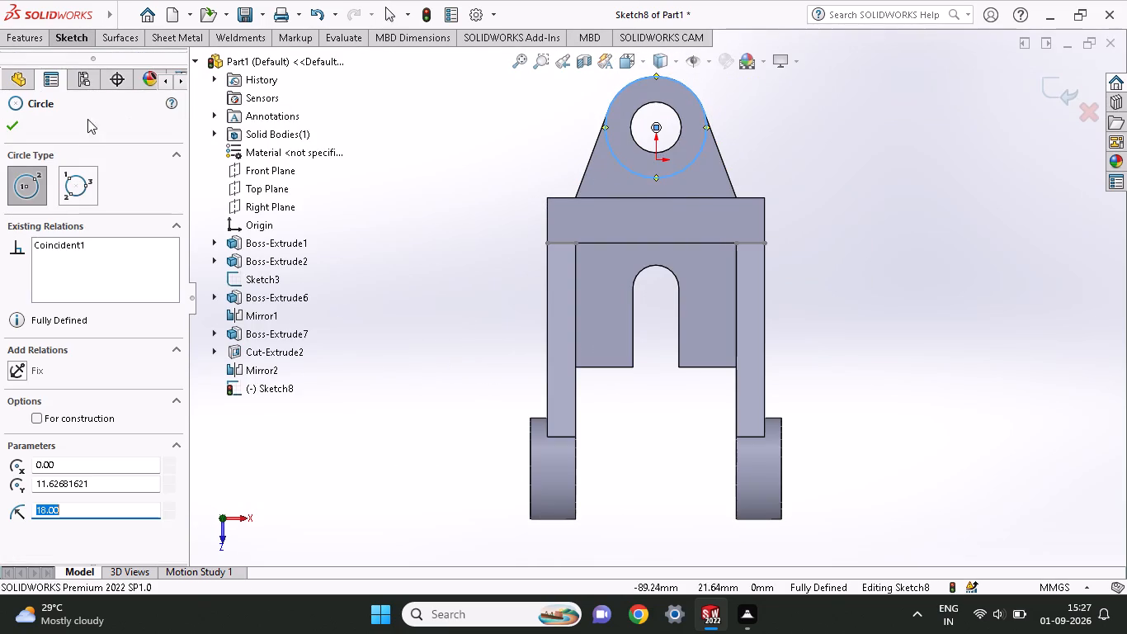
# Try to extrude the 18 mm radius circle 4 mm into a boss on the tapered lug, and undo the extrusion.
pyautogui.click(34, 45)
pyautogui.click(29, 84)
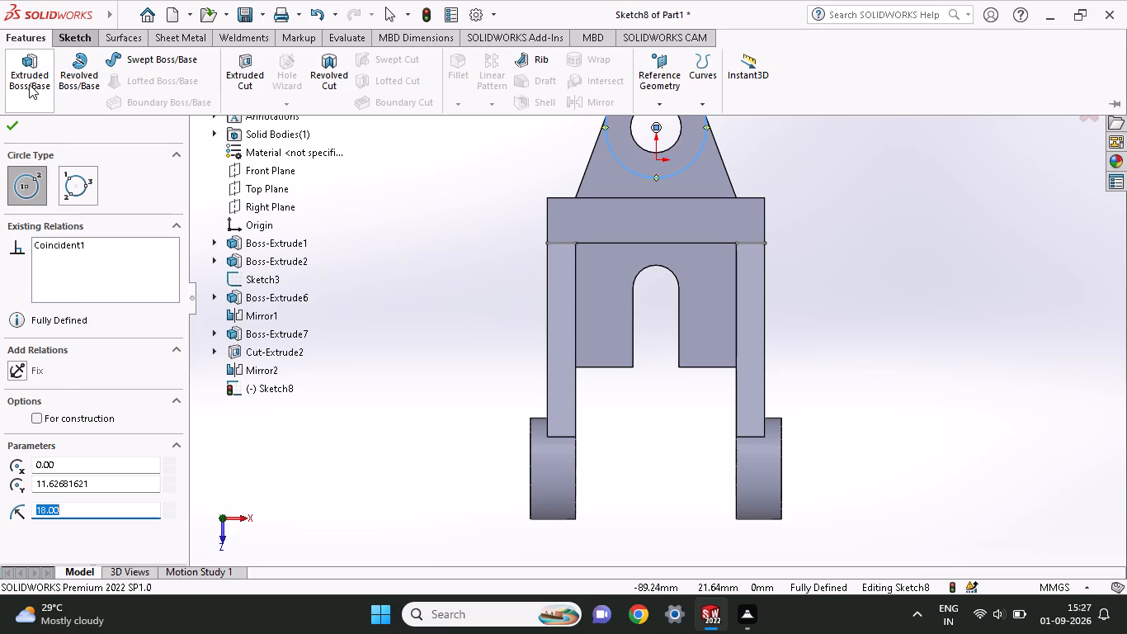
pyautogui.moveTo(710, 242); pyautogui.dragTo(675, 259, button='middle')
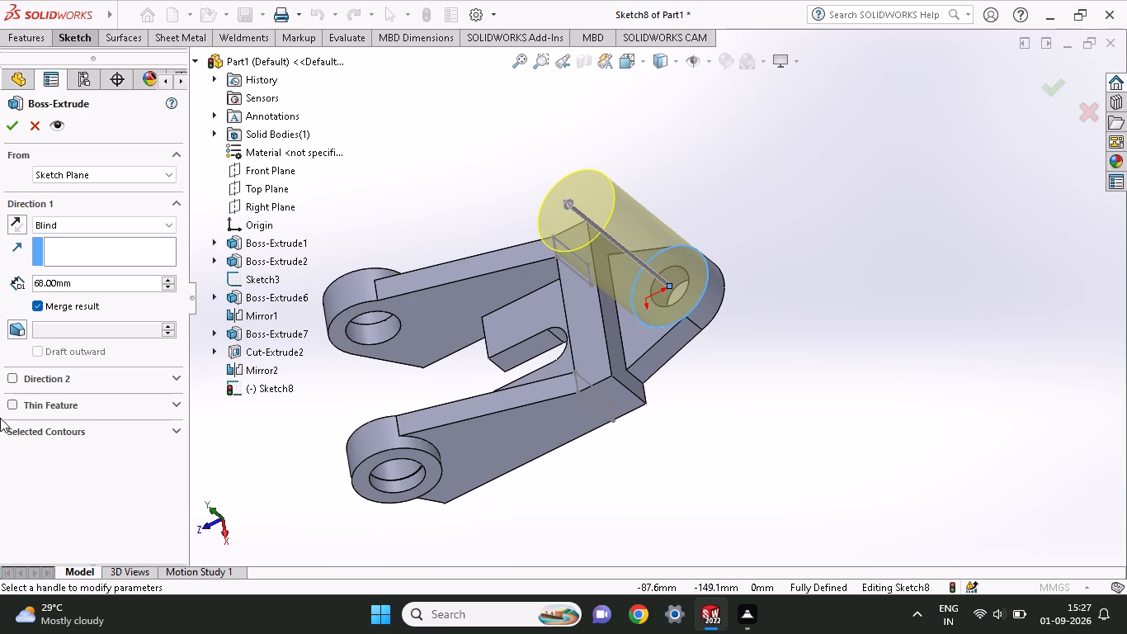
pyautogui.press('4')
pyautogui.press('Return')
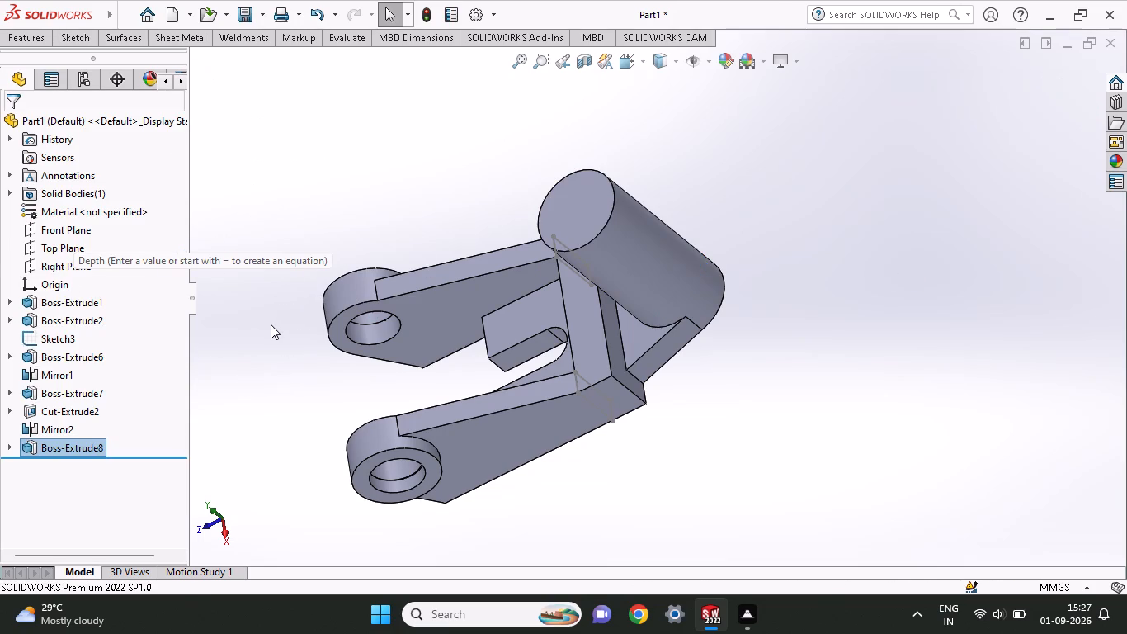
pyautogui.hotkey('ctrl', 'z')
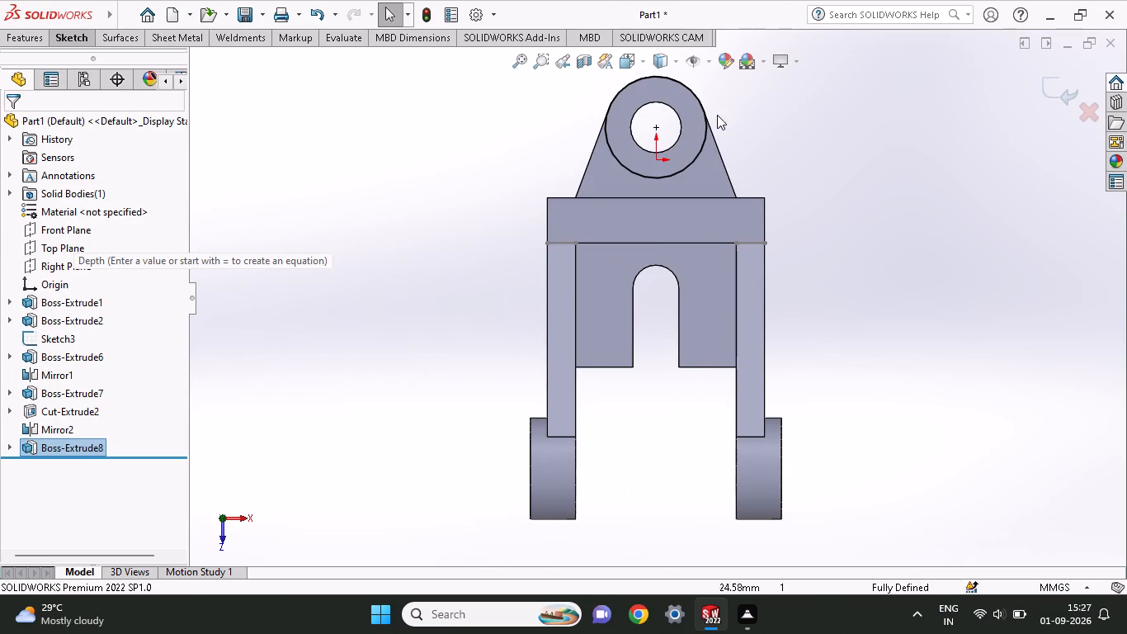
# Add a concentric 9 mm radius circle inside the 18 mm radius circle, matching the tapered lug's hole.
pyautogui.click(78, 38)
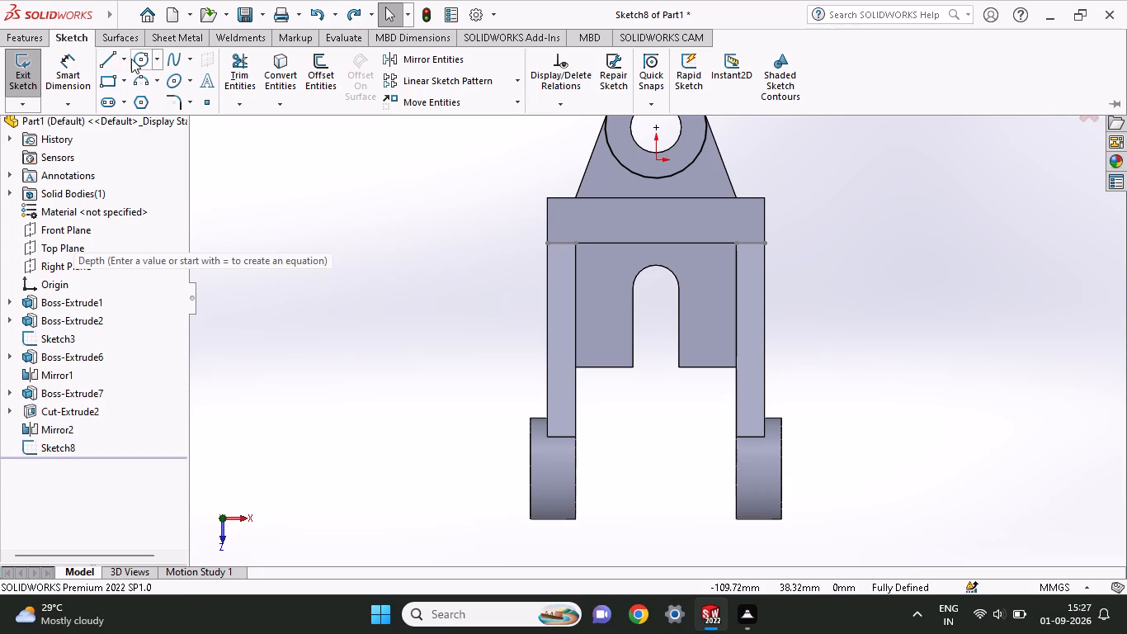
pyautogui.click(131, 59)
pyautogui.click(654, 129)
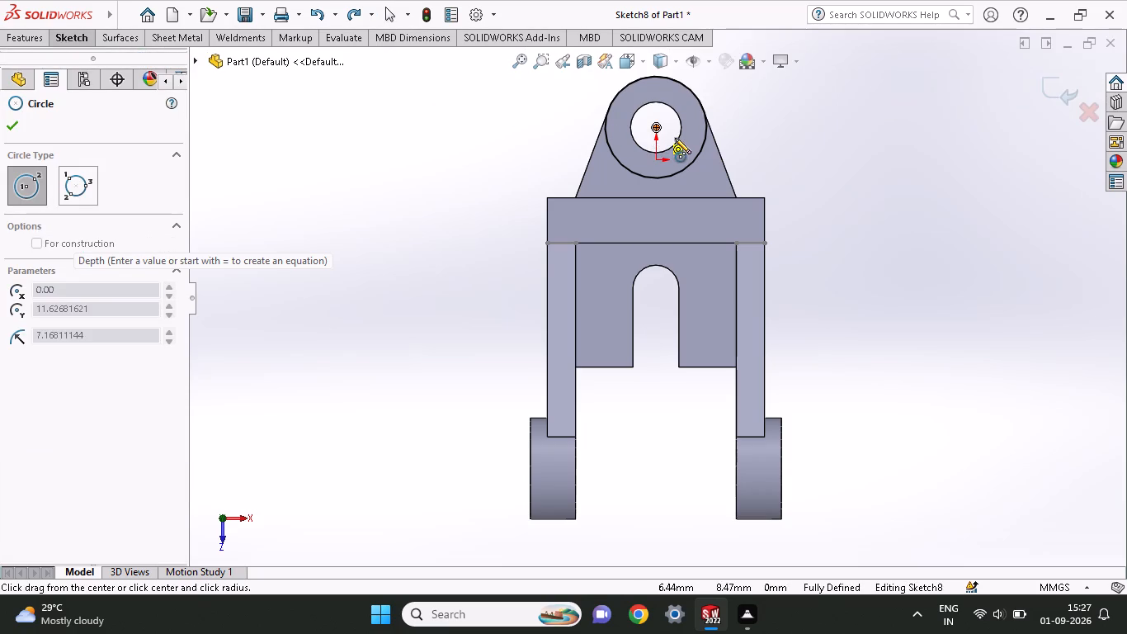
pyautogui.click(675, 139)
# Extrude the ring between the two circles blind 4 mm outward from the tapered lug's face, merged with the body.
pyautogui.moveTo(809, 133); pyautogui.dragTo(752, 223, button='middle')
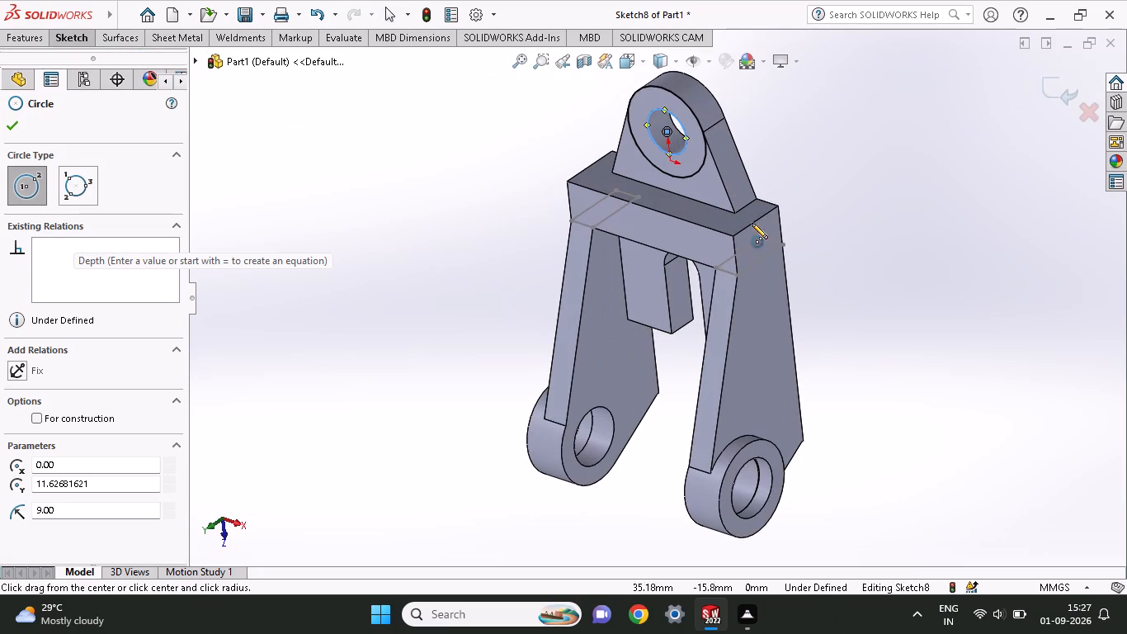
pyautogui.click(28, 37)
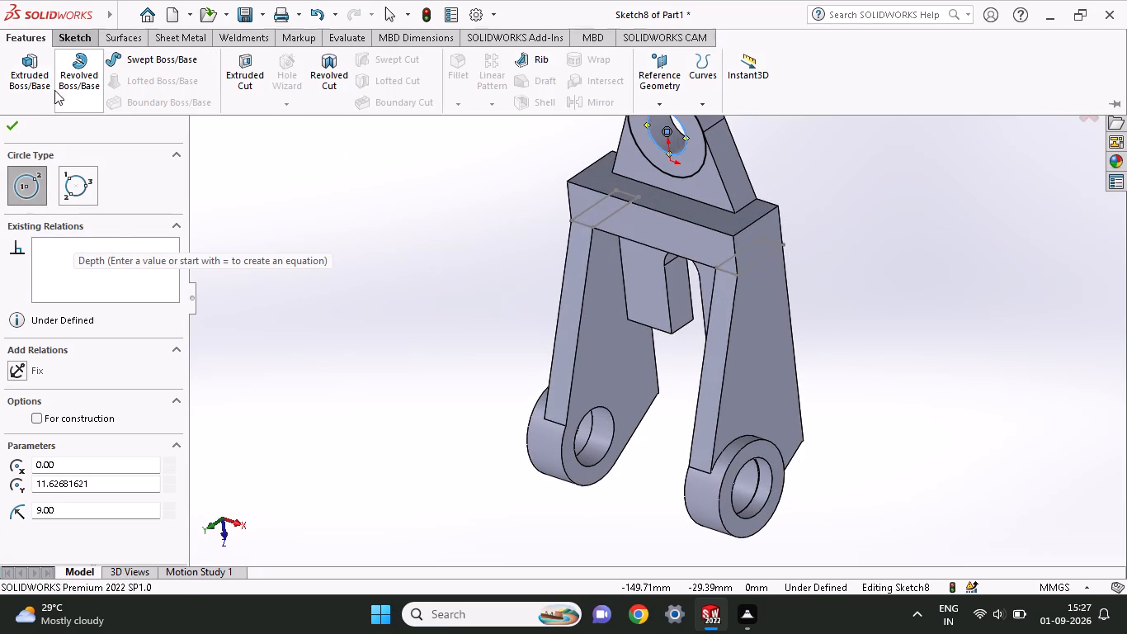
pyautogui.click(26, 90)
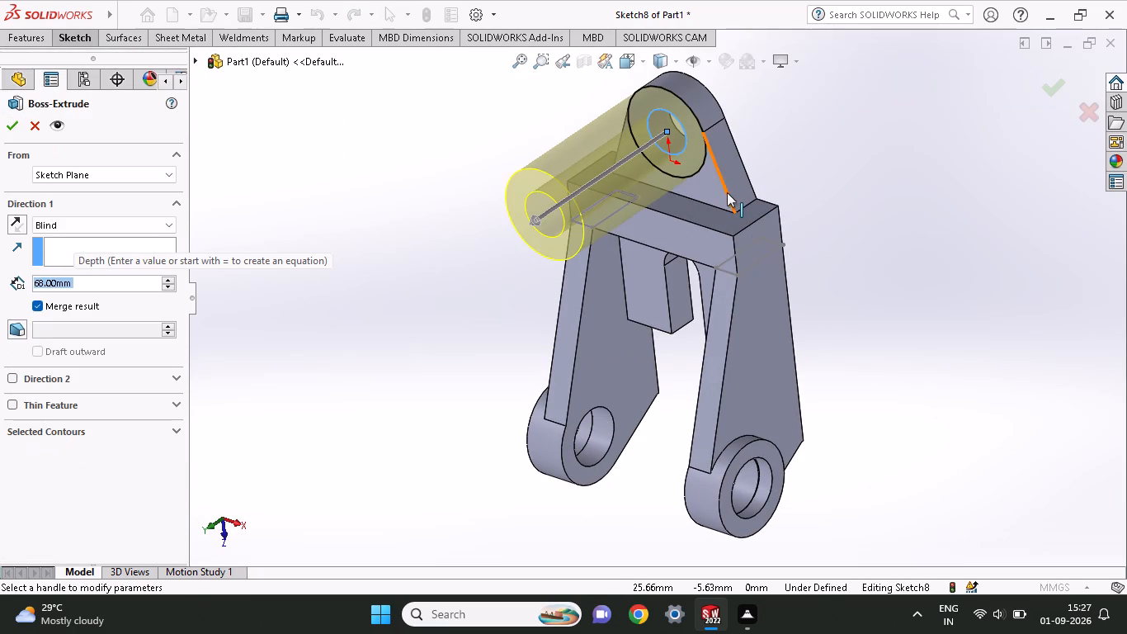
pyautogui.press('4')
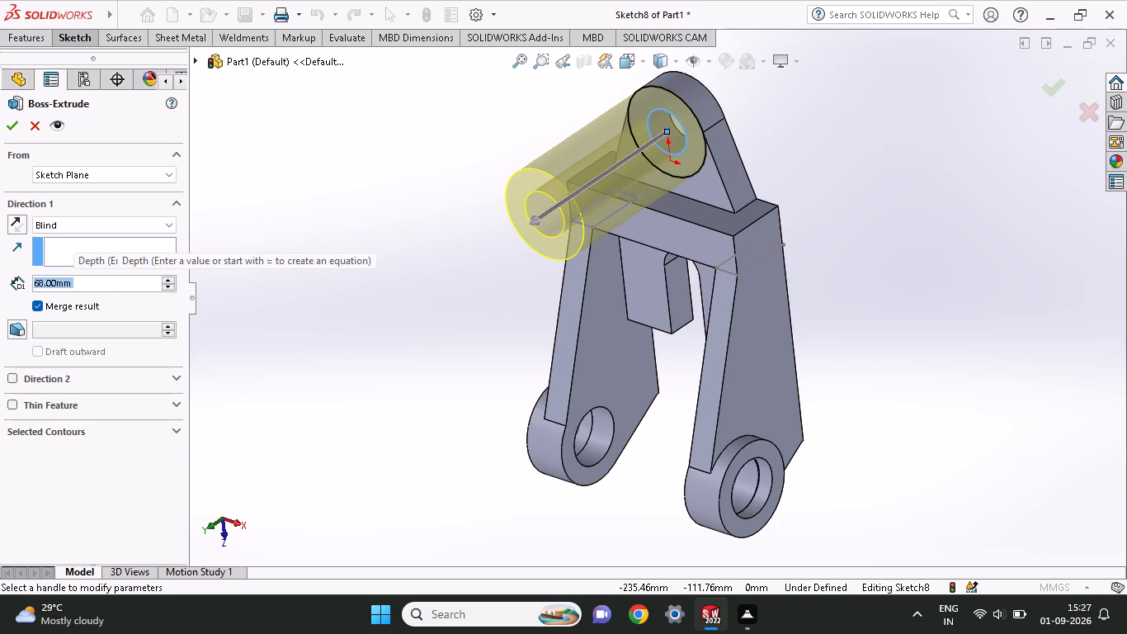
pyautogui.press('Return')
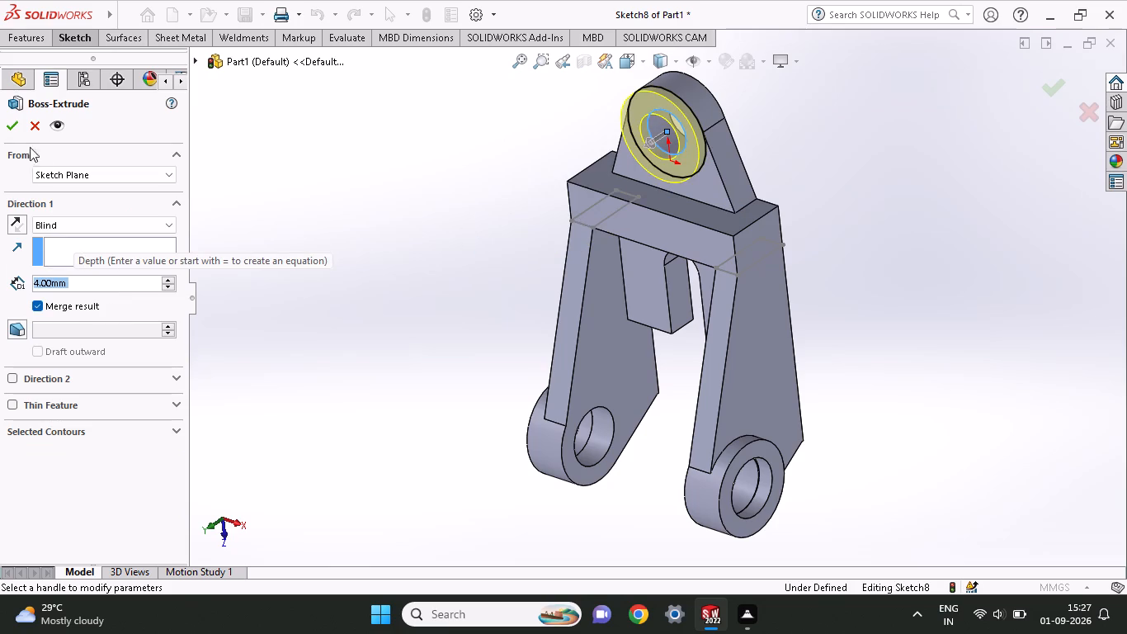
pyautogui.click(10, 131)
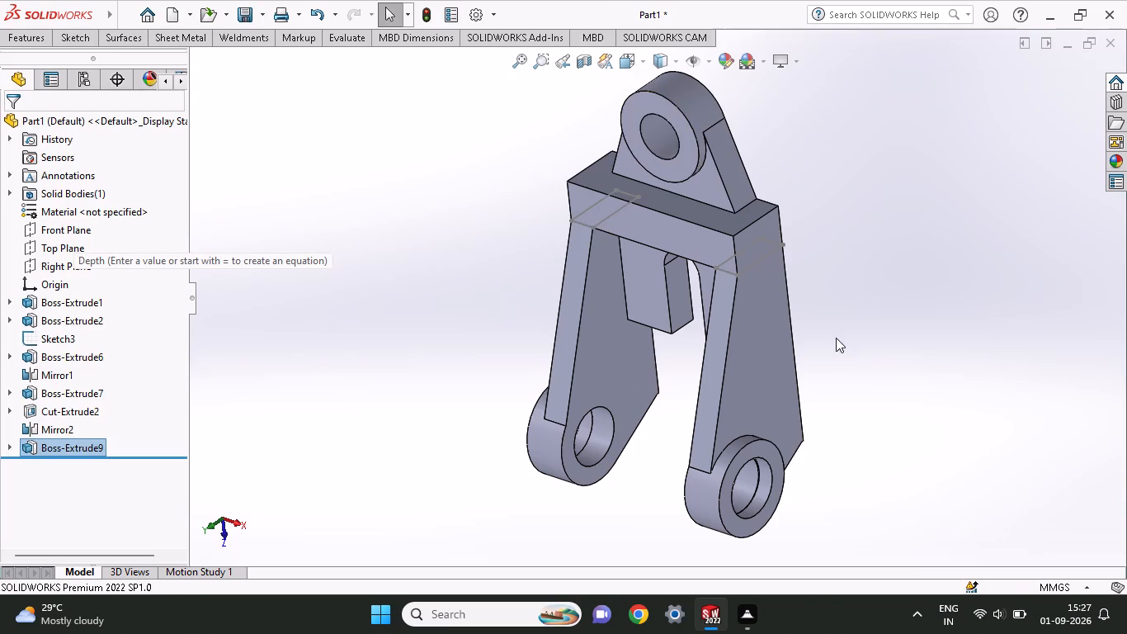
# Inspect the part from all sides, examining the arm bosses, the crossbar and the bored boss on the tapered lug.
pyautogui.moveTo(836, 338); pyautogui.dragTo(879, 210, button='middle')
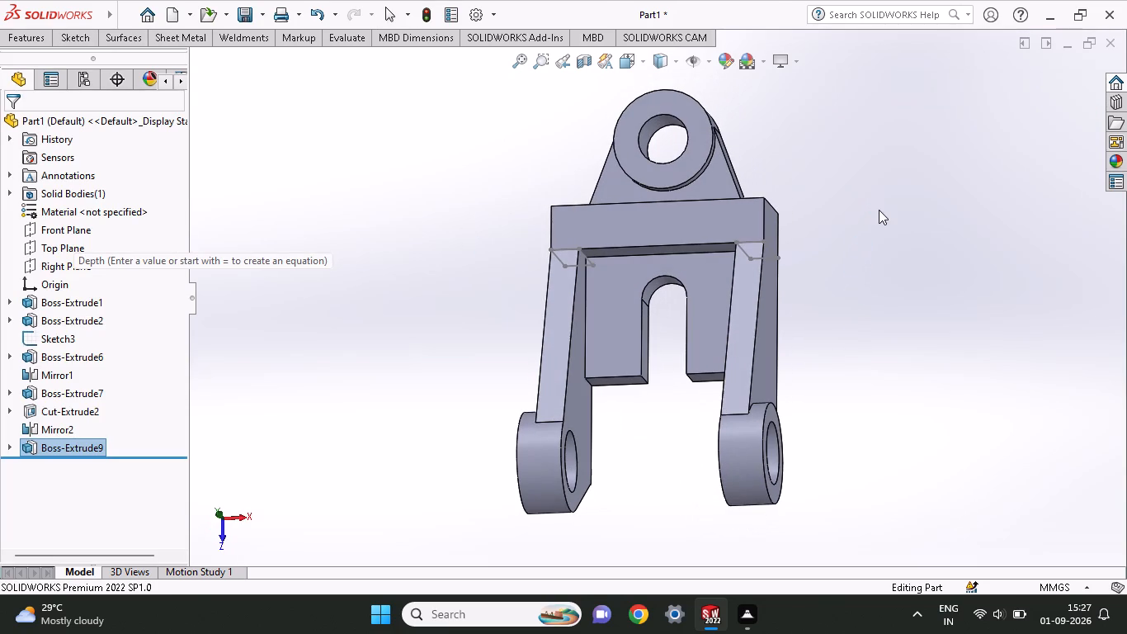
pyautogui.moveTo(838, 303); pyautogui.dragTo(795, 192, button='middle')
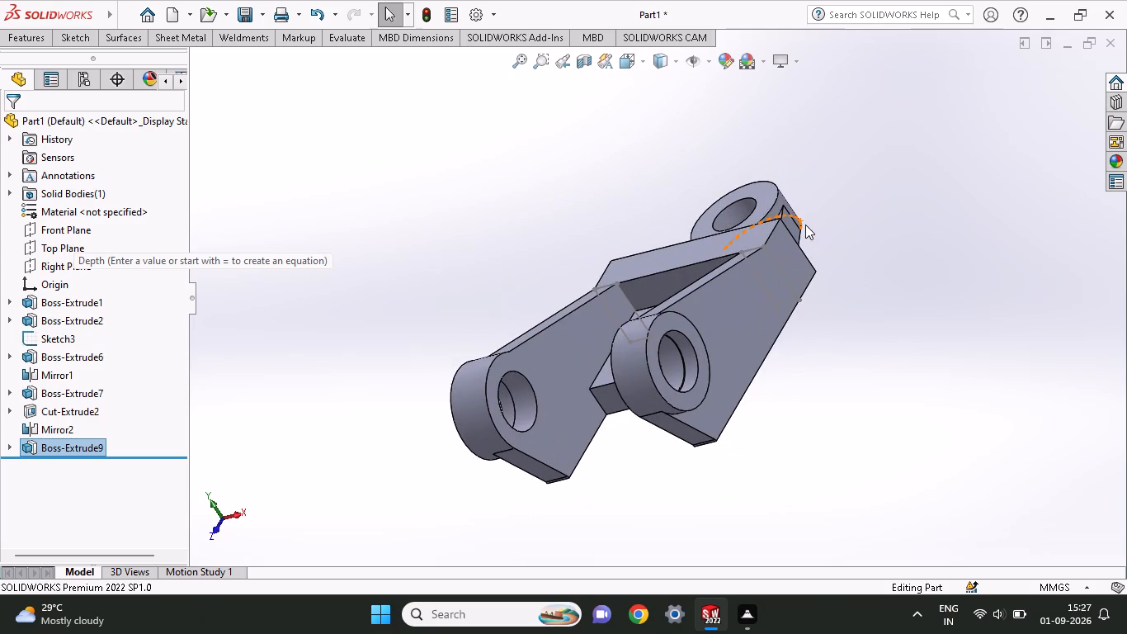
pyautogui.middleClick(805, 225)
pyautogui.moveTo(836, 223); pyautogui.dragTo(790, 403, button='middle')
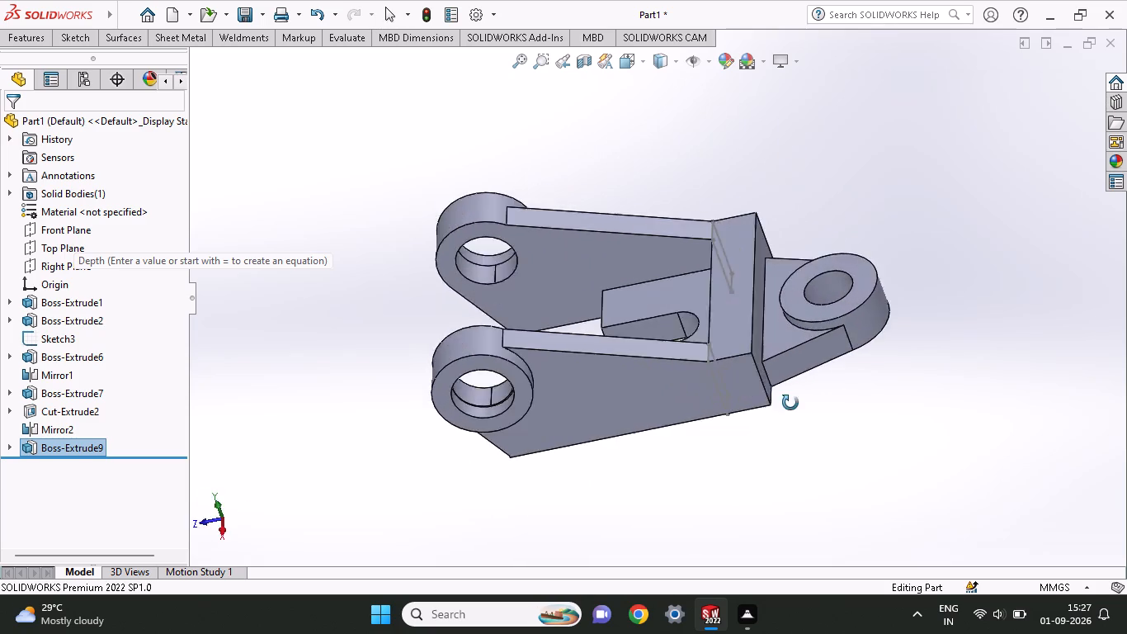
pyautogui.moveTo(790, 403); pyautogui.dragTo(828, 461, button='middle')
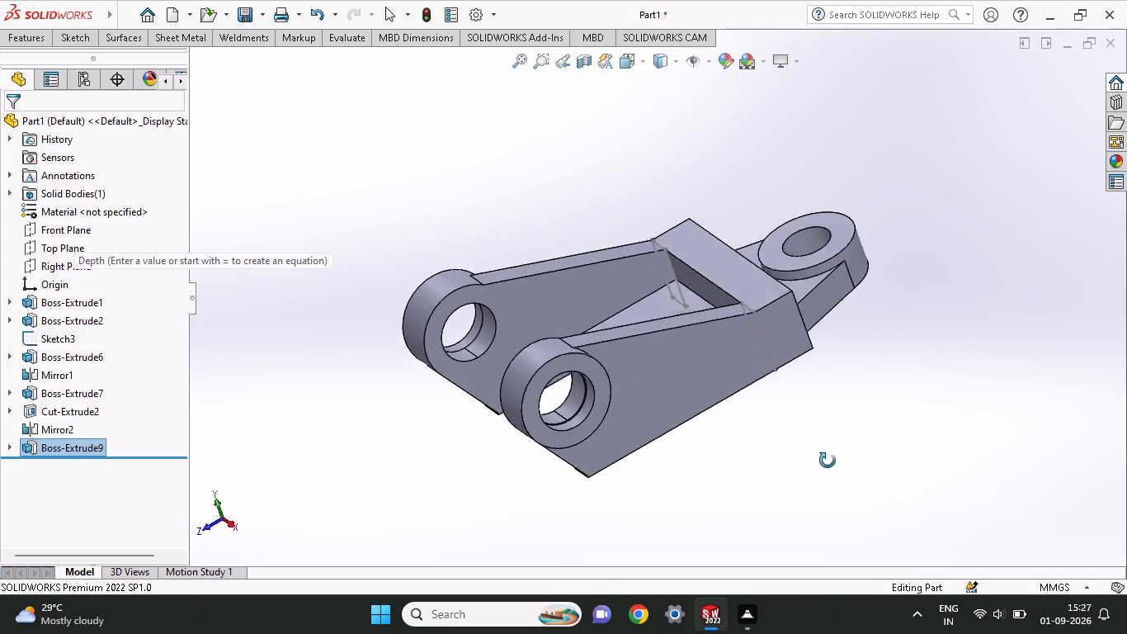
pyautogui.moveTo(828, 461); pyautogui.dragTo(854, 497, button='middle')
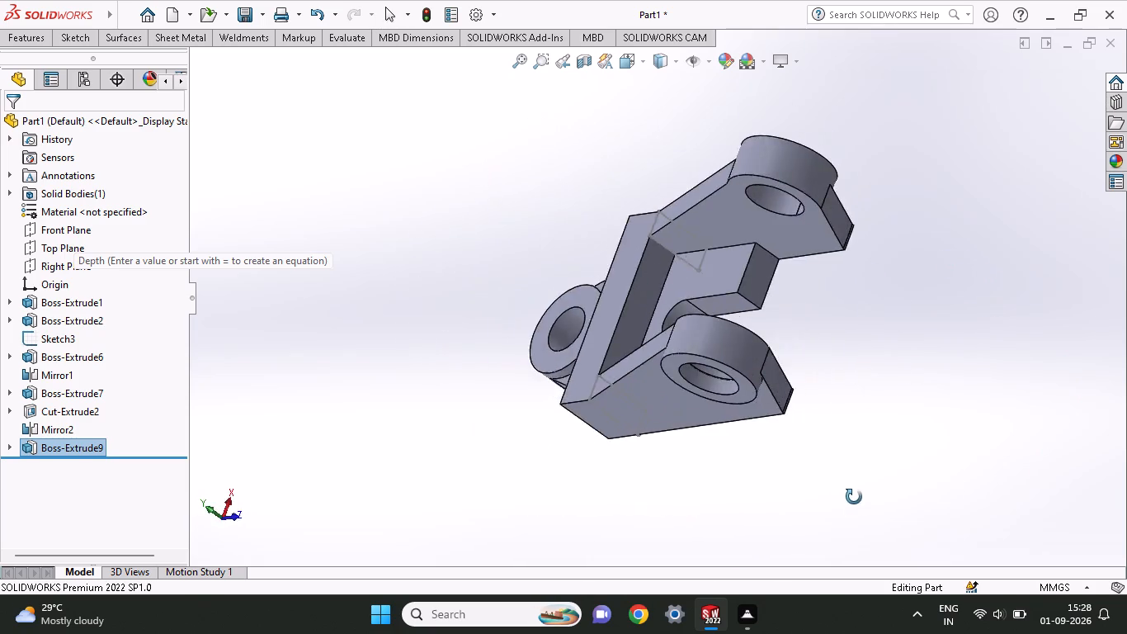
pyautogui.moveTo(854, 497); pyautogui.dragTo(889, 346, button='middle')
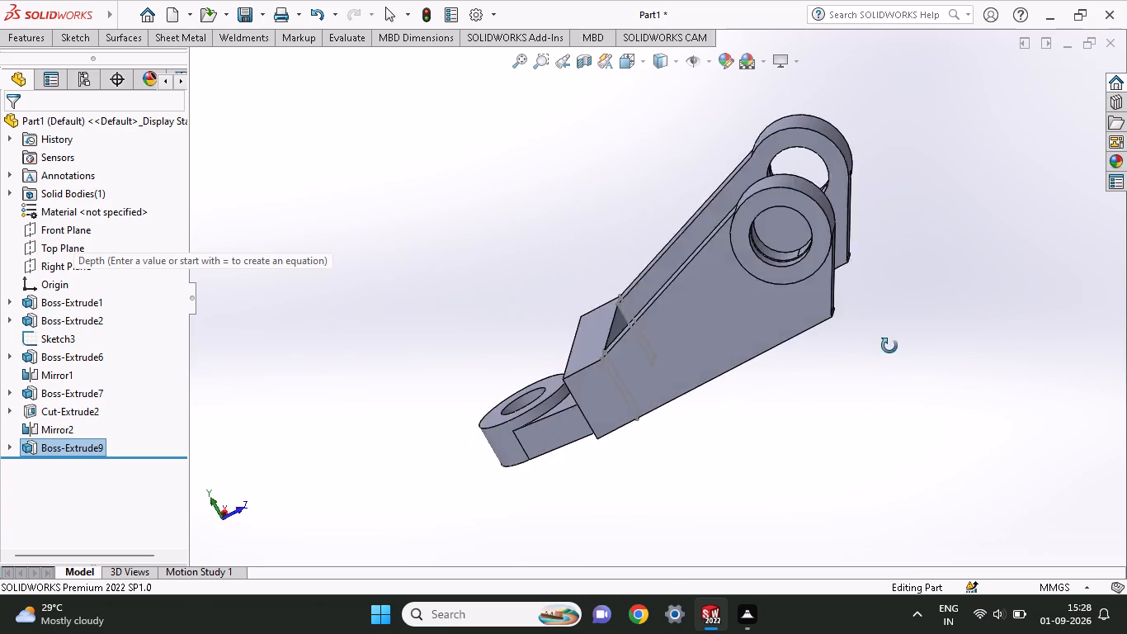
pyautogui.moveTo(889, 346); pyautogui.dragTo(966, 348, button='middle')
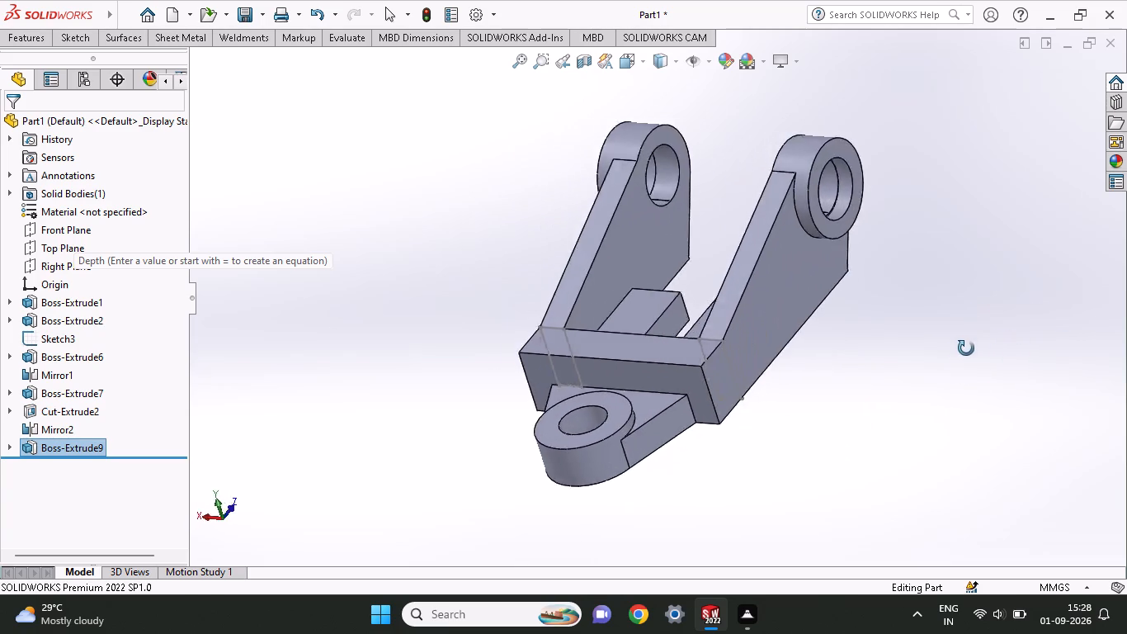
pyautogui.moveTo(966, 348); pyautogui.dragTo(528, 529, button='middle')
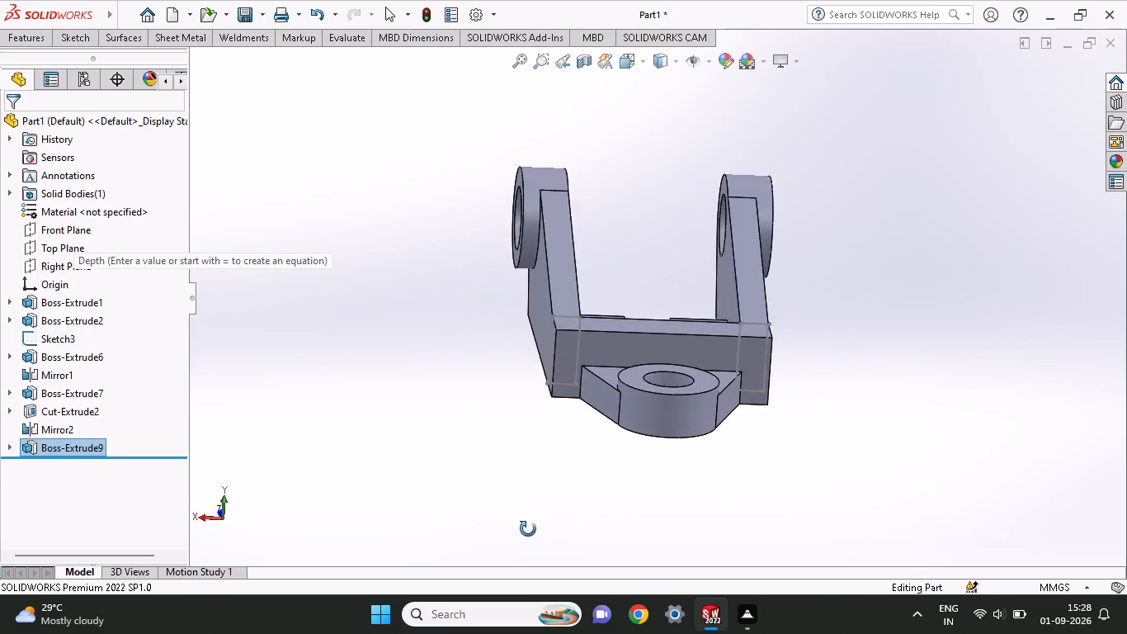
pyautogui.moveTo(528, 529); pyautogui.dragTo(512, 537, button='middle')
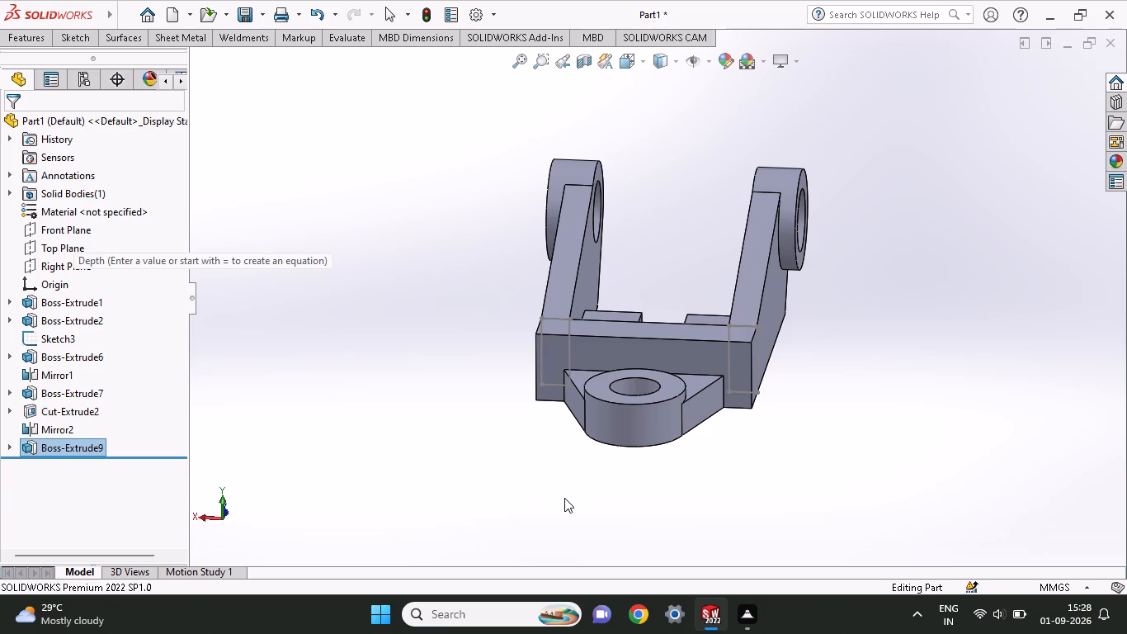
pyautogui.moveTo(617, 457); pyautogui.dragTo(697, 478, button='middle')
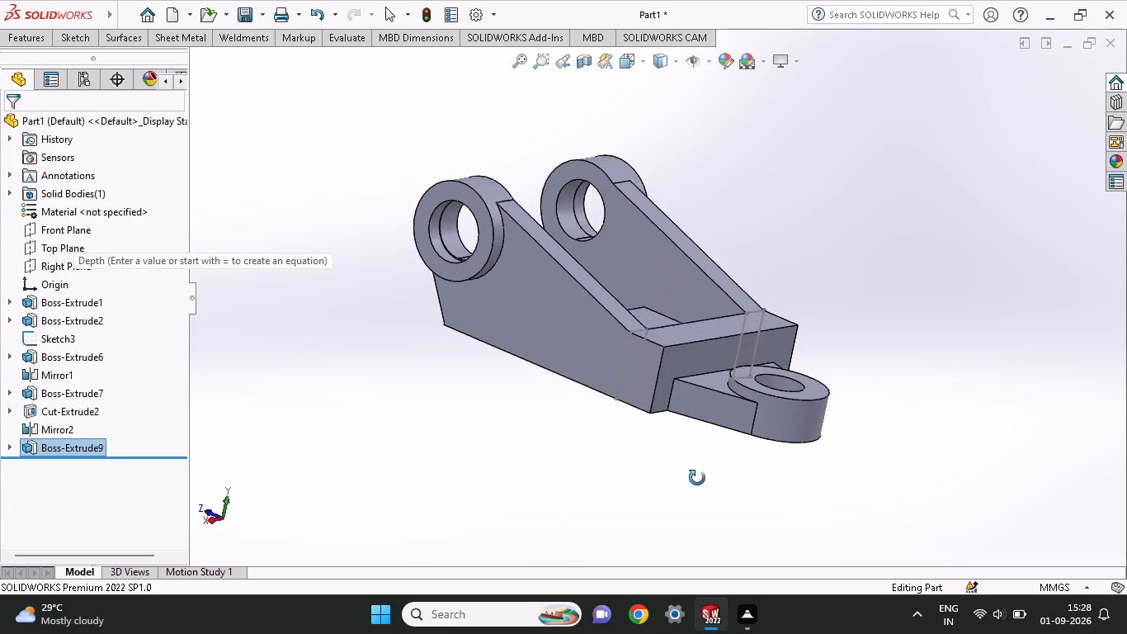
pyautogui.moveTo(697, 478); pyautogui.dragTo(689, 518, button='middle')
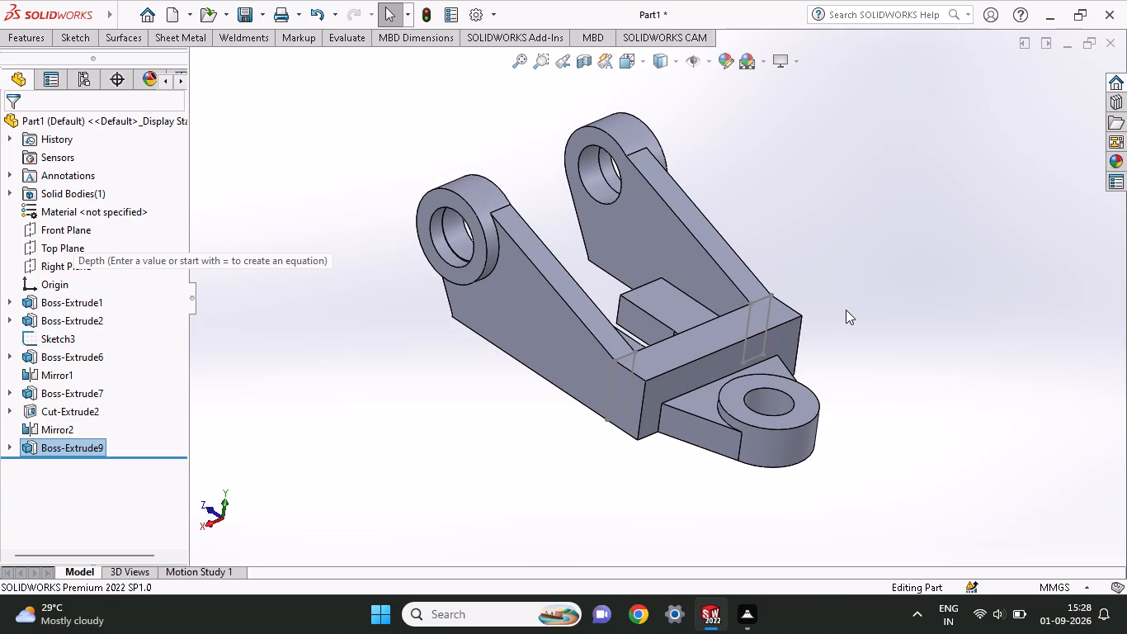
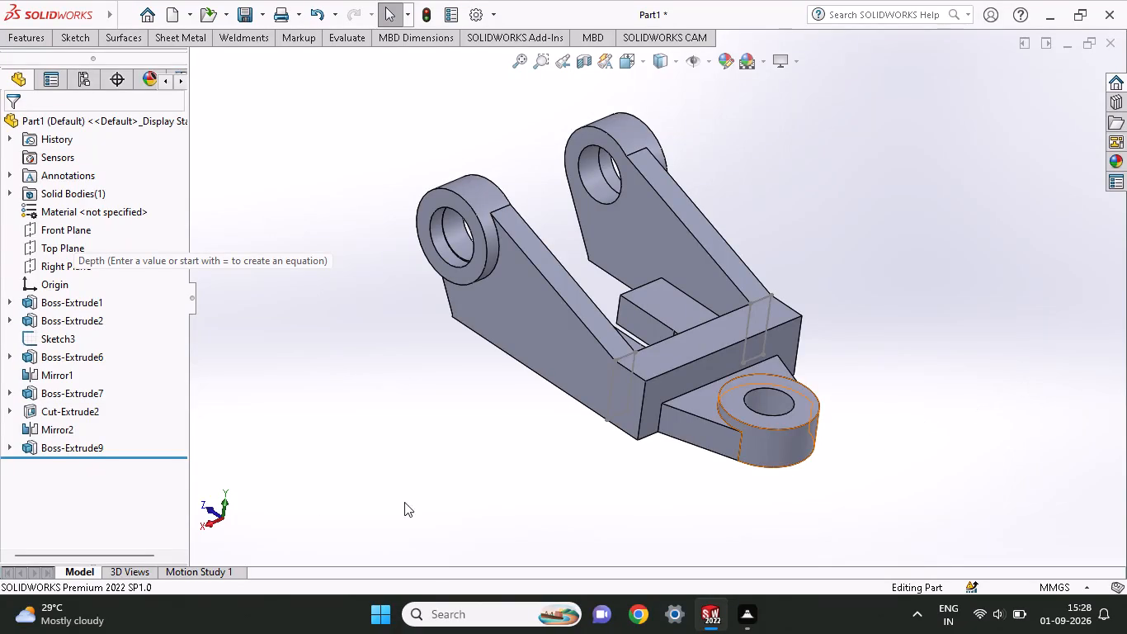
# Start saving the completed, still unsaved part model as a file.
pyautogui.click(260, 20)
pyautogui.click(273, 63)
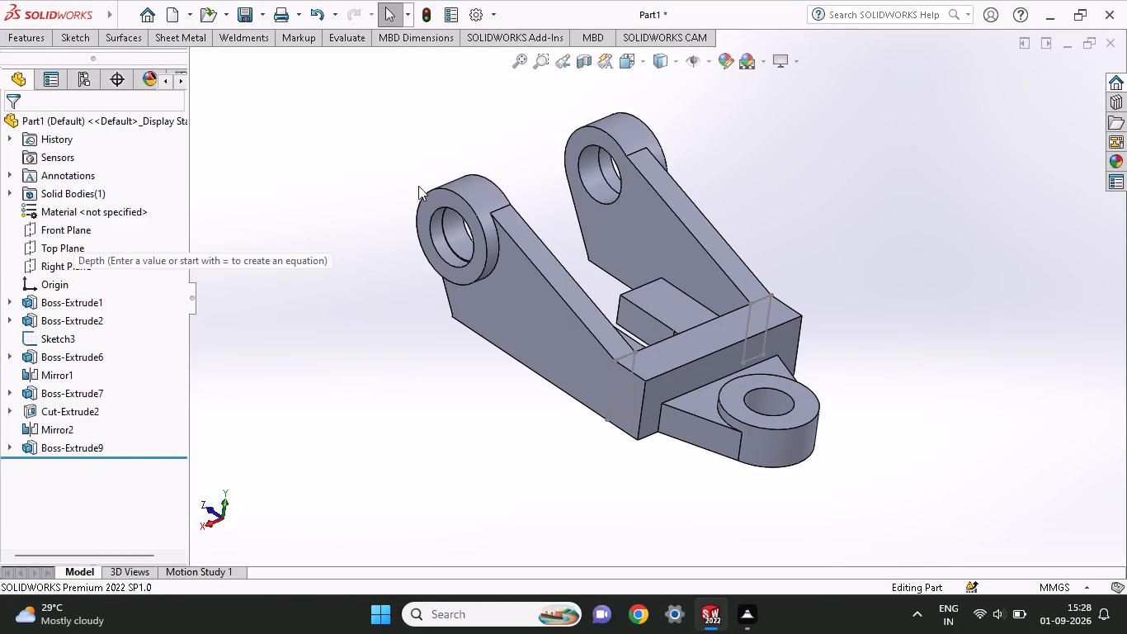
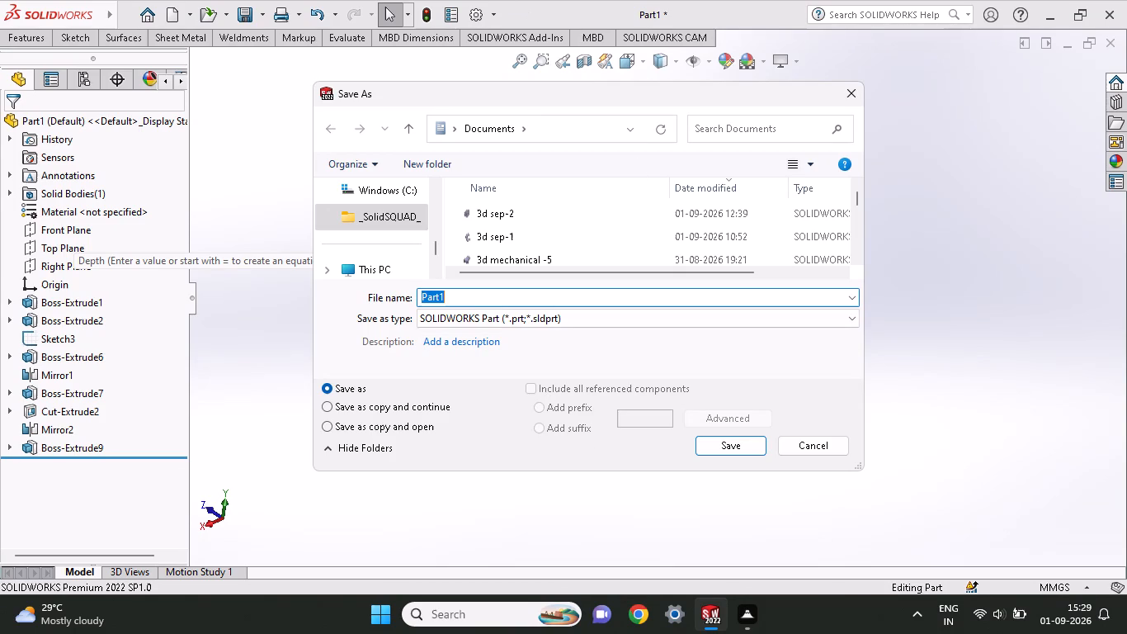
# Save the part in the Documents folder under the file name 3d sep-3 as a SOLIDWORKS Part.
pyautogui.press('d')
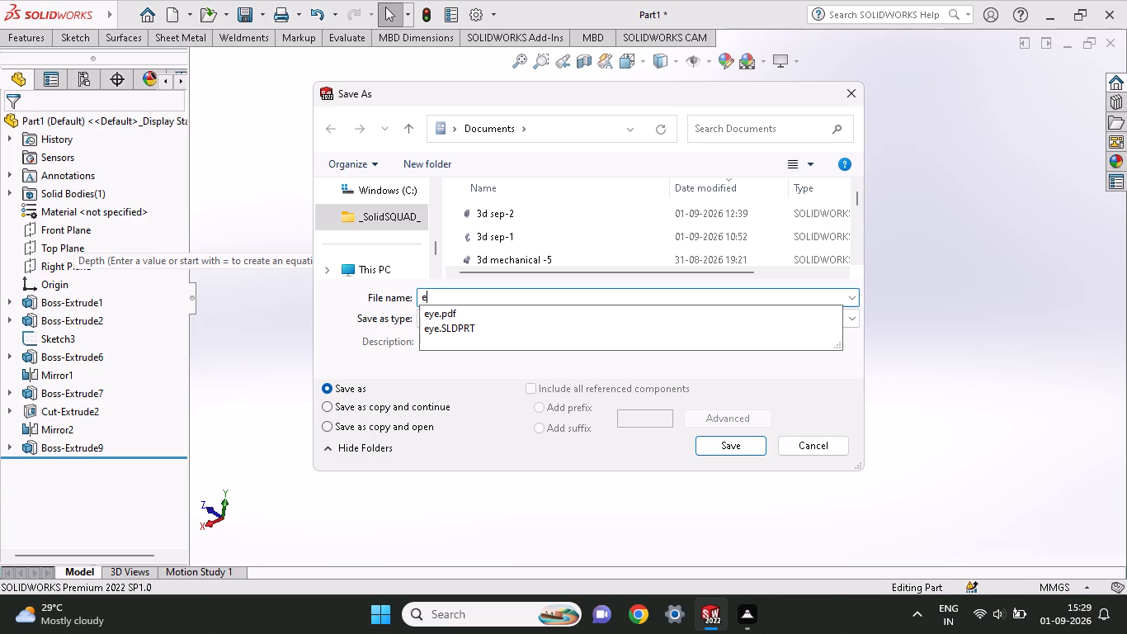
pyautogui.press('BackSpace')
pyautogui.press('BackSpace')
pyautogui.write('3d sep-')
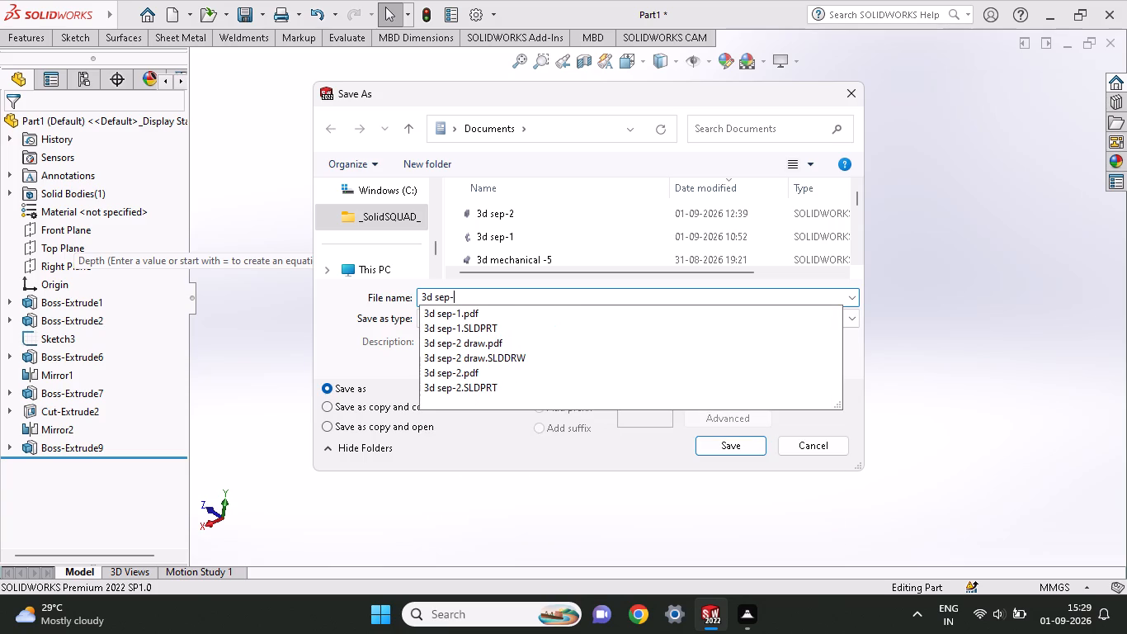
pyautogui.press('3')
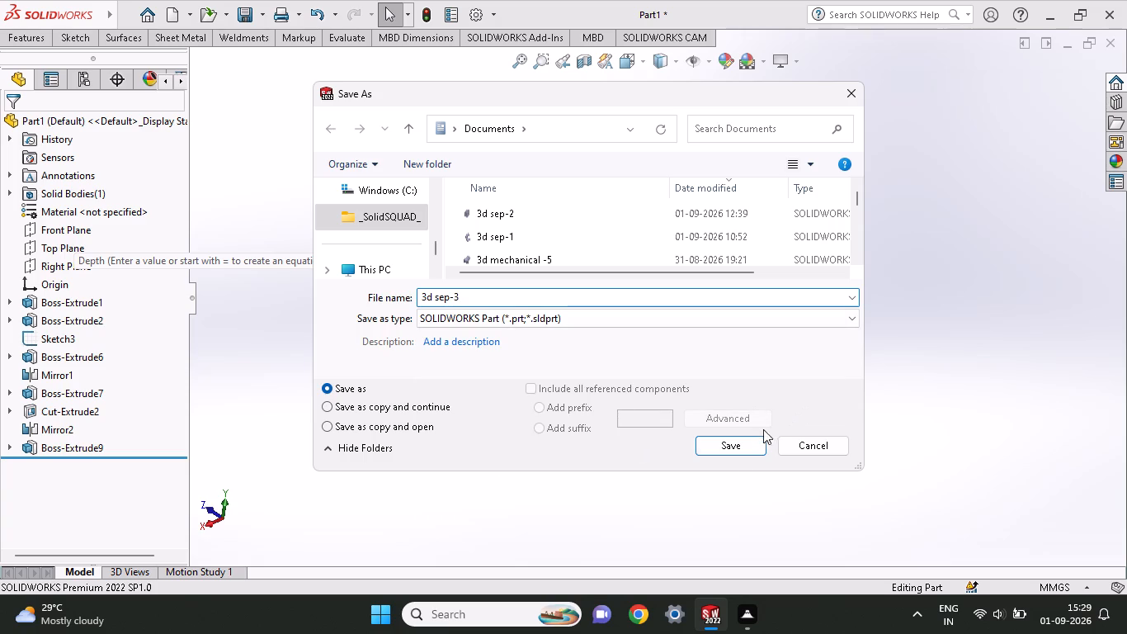
pyautogui.click(740, 454)
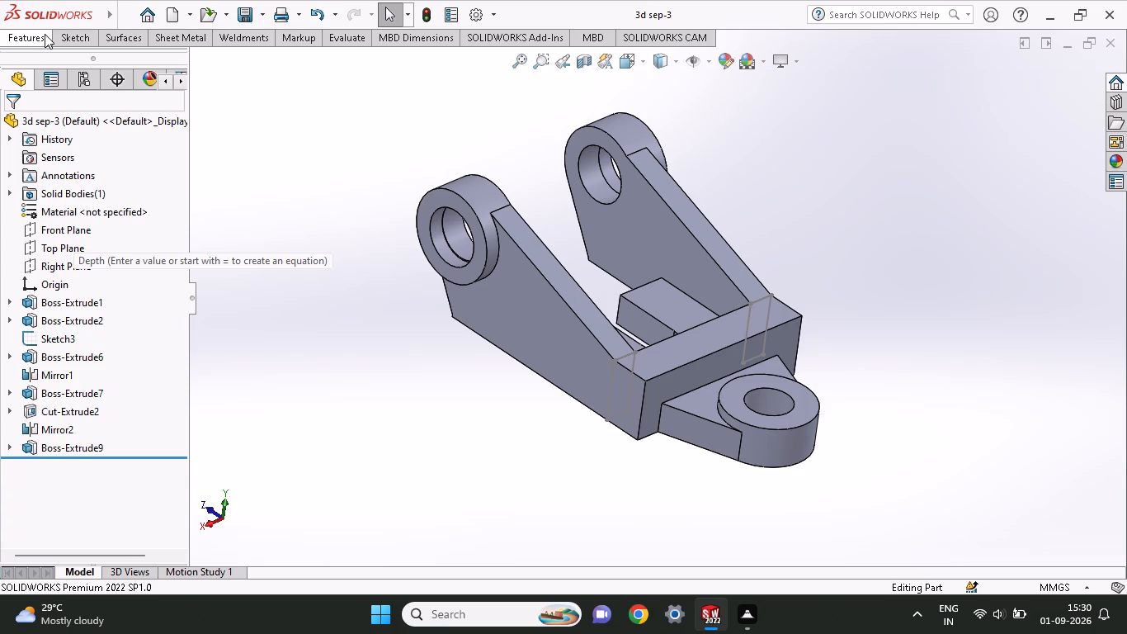
# Save an additional copy of the 3d sep-3 part in Adobe Portable Document Format (*.pdf) under the same name.
pyautogui.click(262, 11)
pyautogui.click(261, 55)
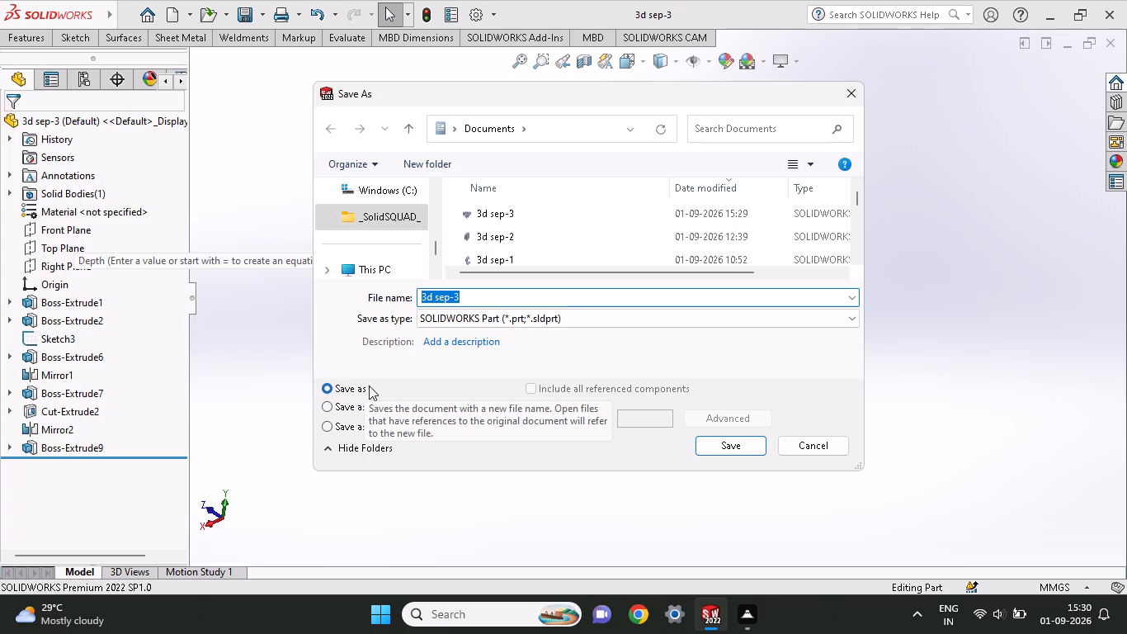
pyautogui.click(592, 314)
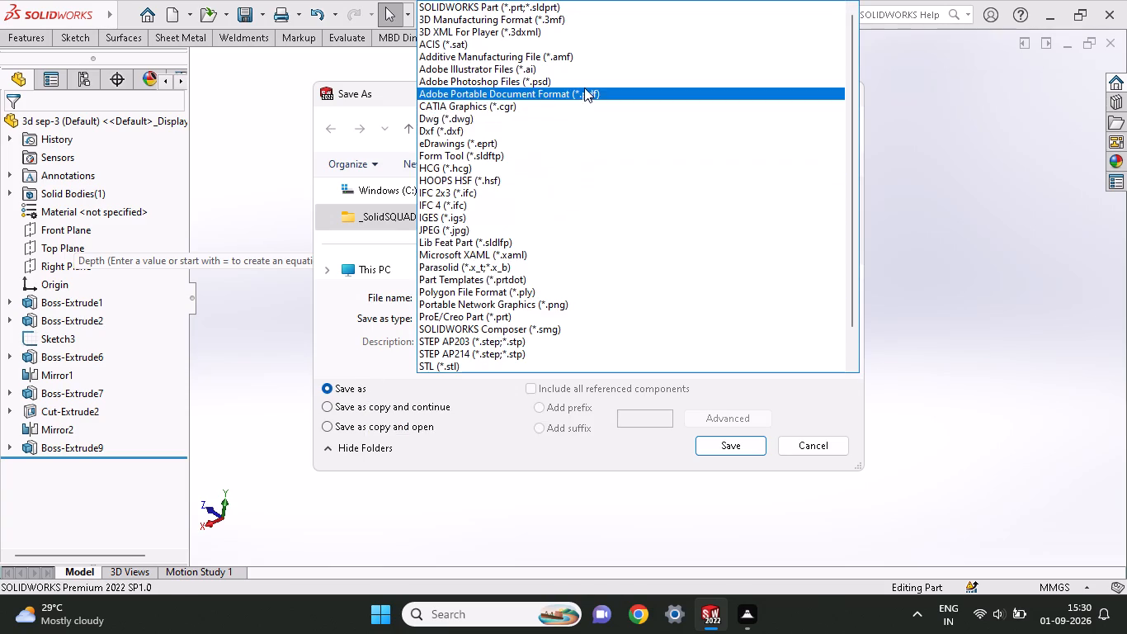
pyautogui.click(584, 88)
pyautogui.click(732, 492)
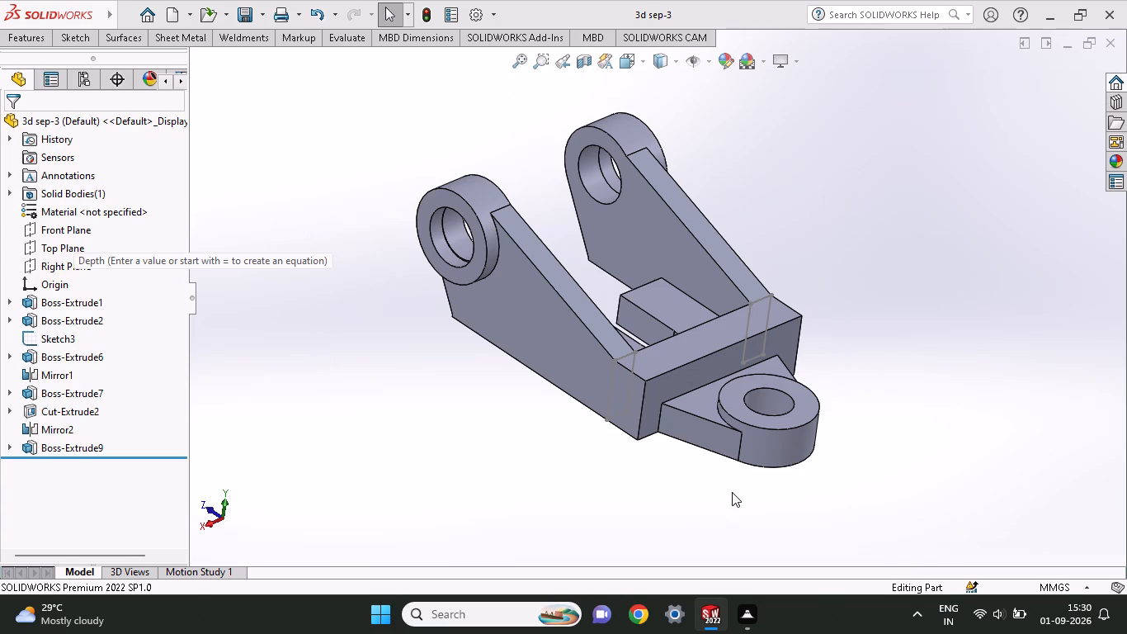
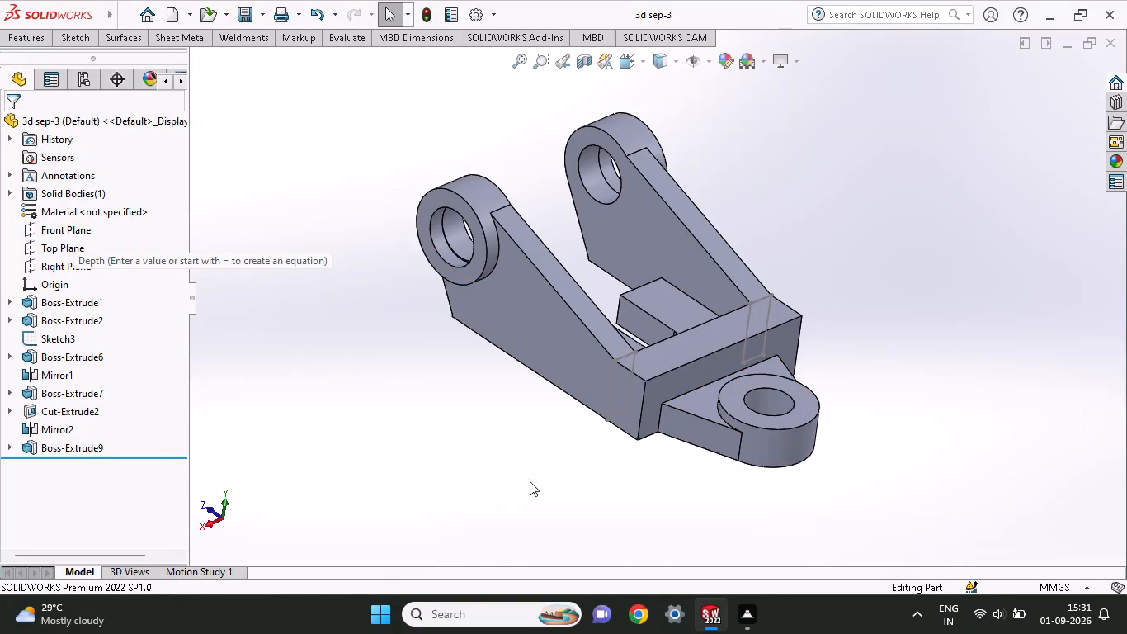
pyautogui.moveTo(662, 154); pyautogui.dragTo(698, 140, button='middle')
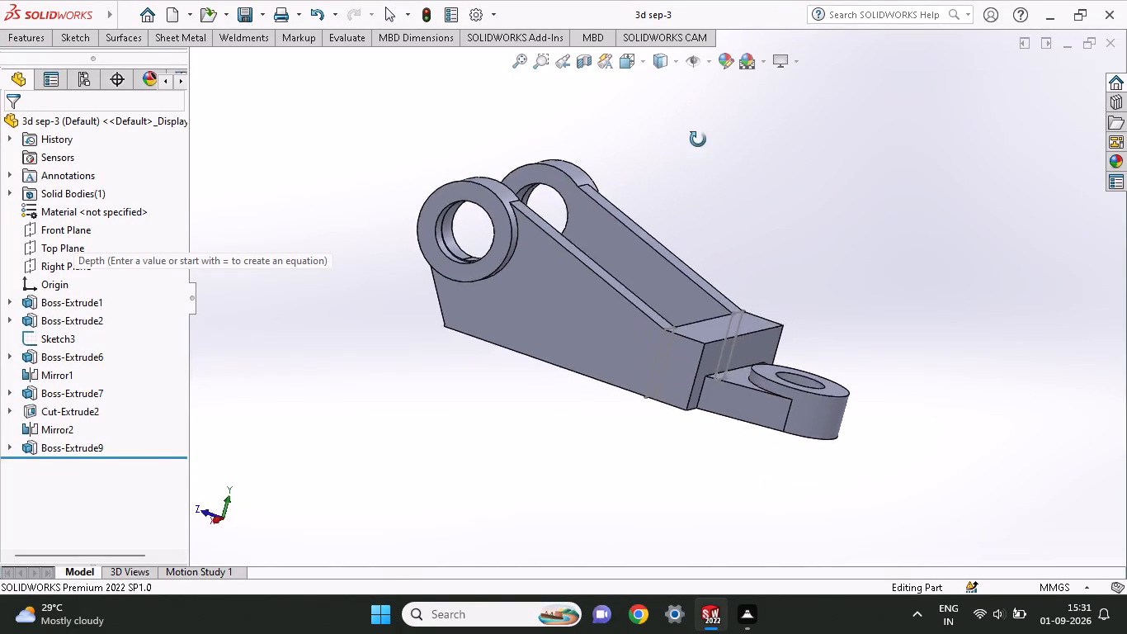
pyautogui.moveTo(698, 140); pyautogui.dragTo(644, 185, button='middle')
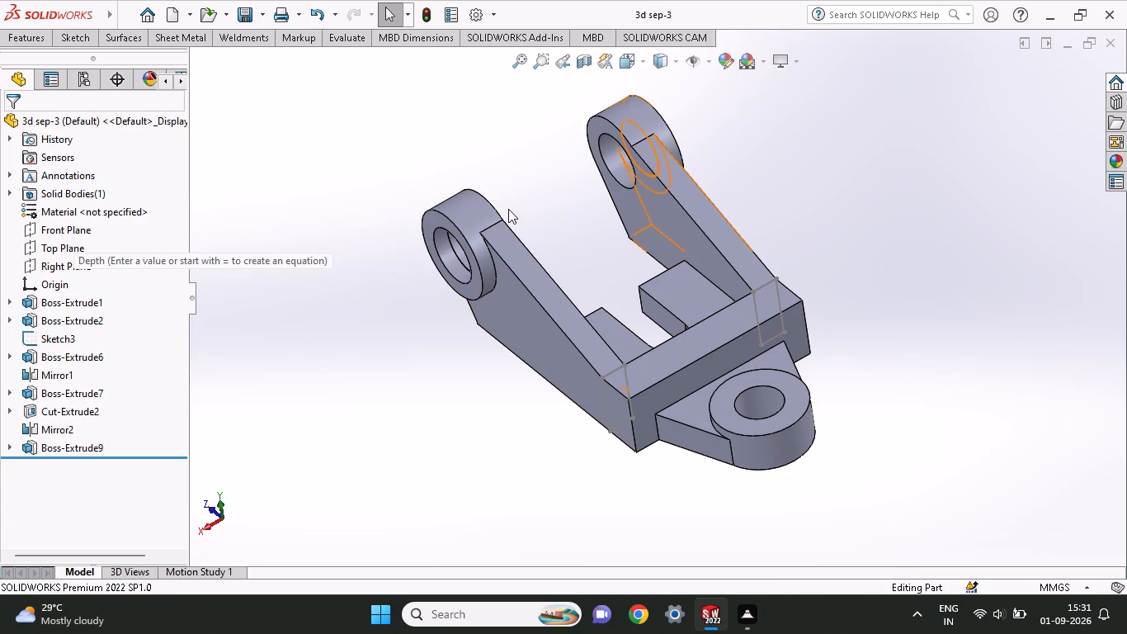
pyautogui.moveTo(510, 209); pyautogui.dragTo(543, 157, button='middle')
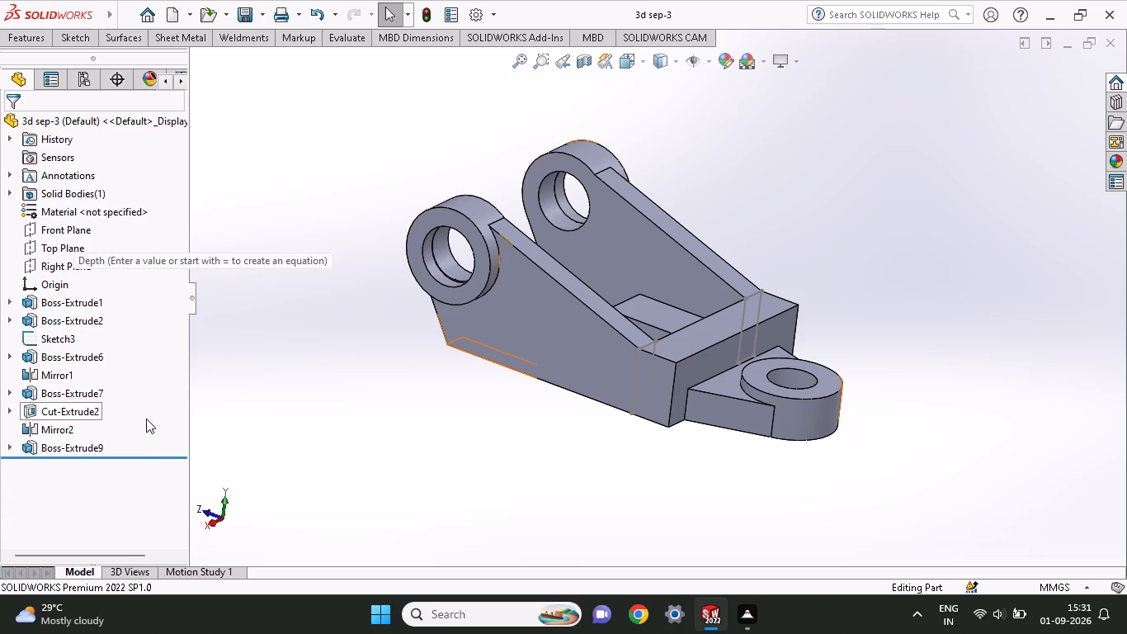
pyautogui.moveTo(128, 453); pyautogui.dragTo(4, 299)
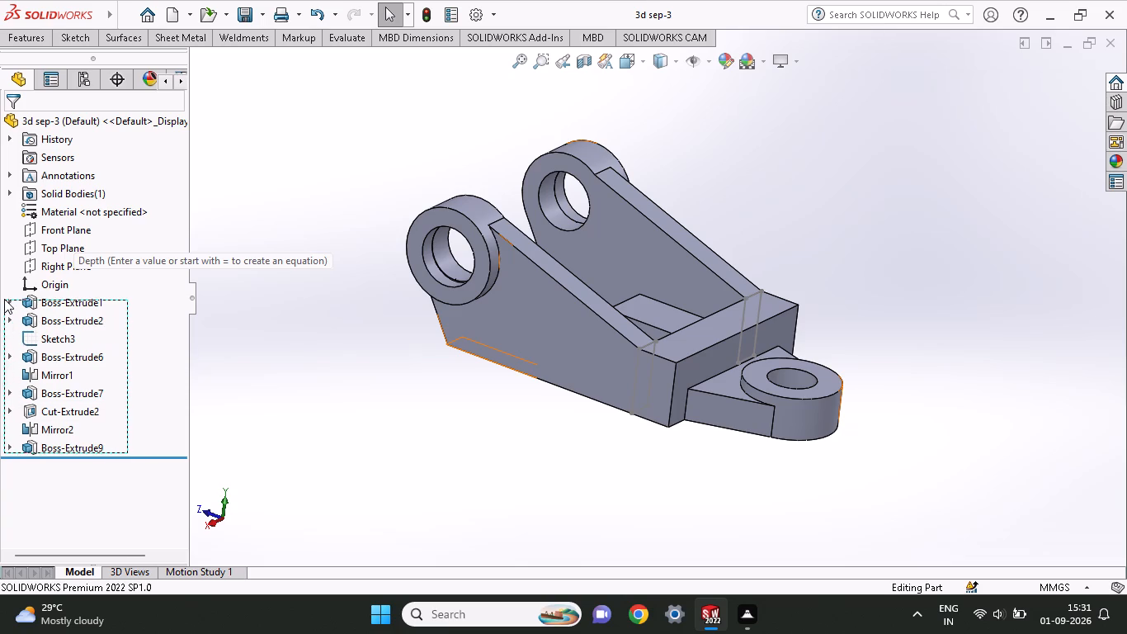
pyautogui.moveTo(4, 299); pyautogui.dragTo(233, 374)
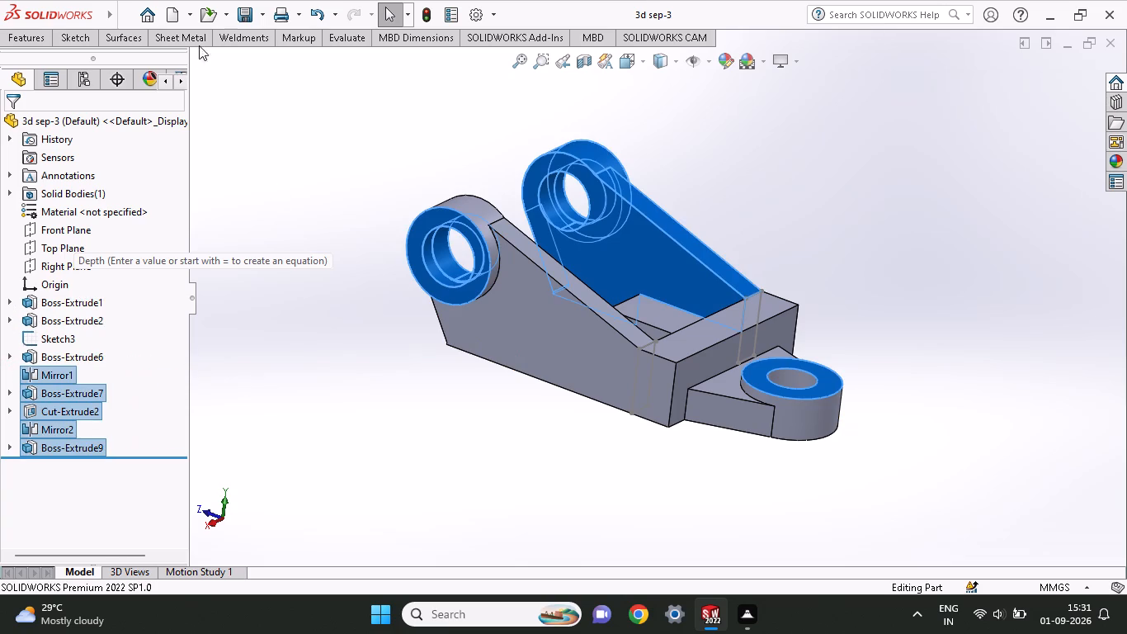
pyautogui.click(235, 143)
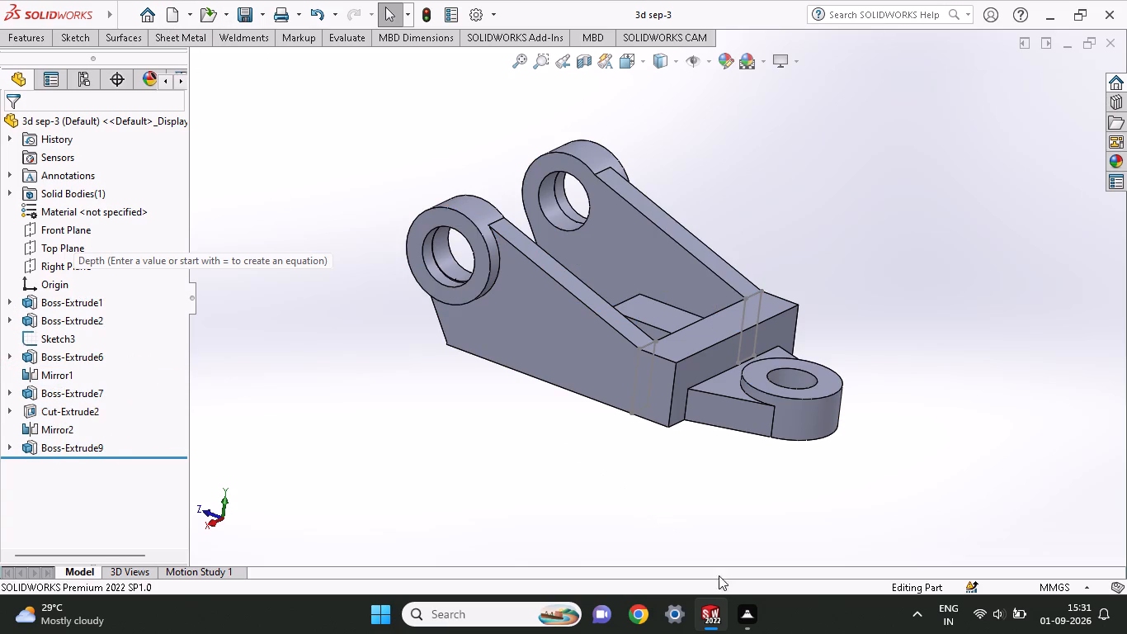
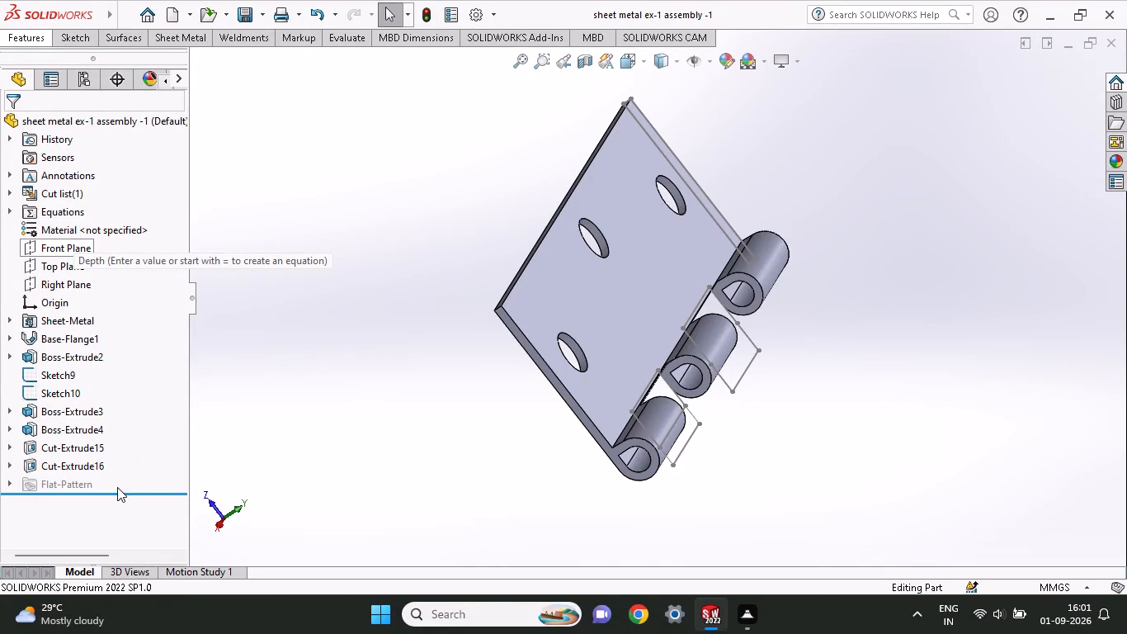
# Delete all existing features from Sheet-Metal through Flat-Pattern, plus the leftover Sketch1, to clear the part.
pyautogui.moveTo(117, 488); pyautogui.dragTo(5, 320)
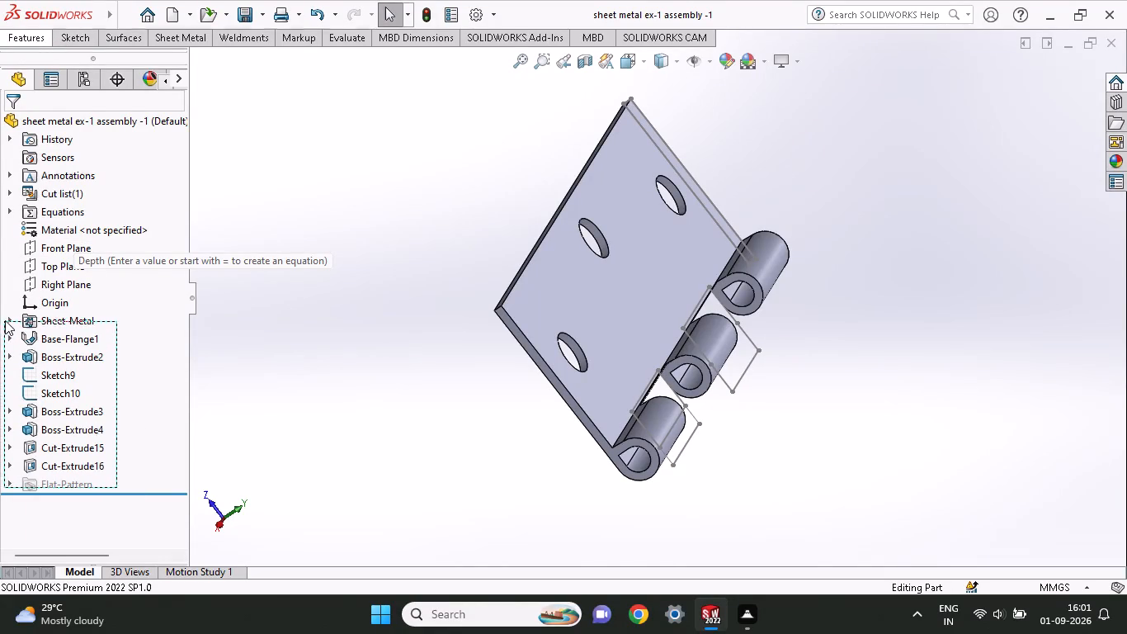
pyautogui.moveTo(5, 320); pyautogui.dragTo(6, 318)
pyautogui.rightClick(79, 338)
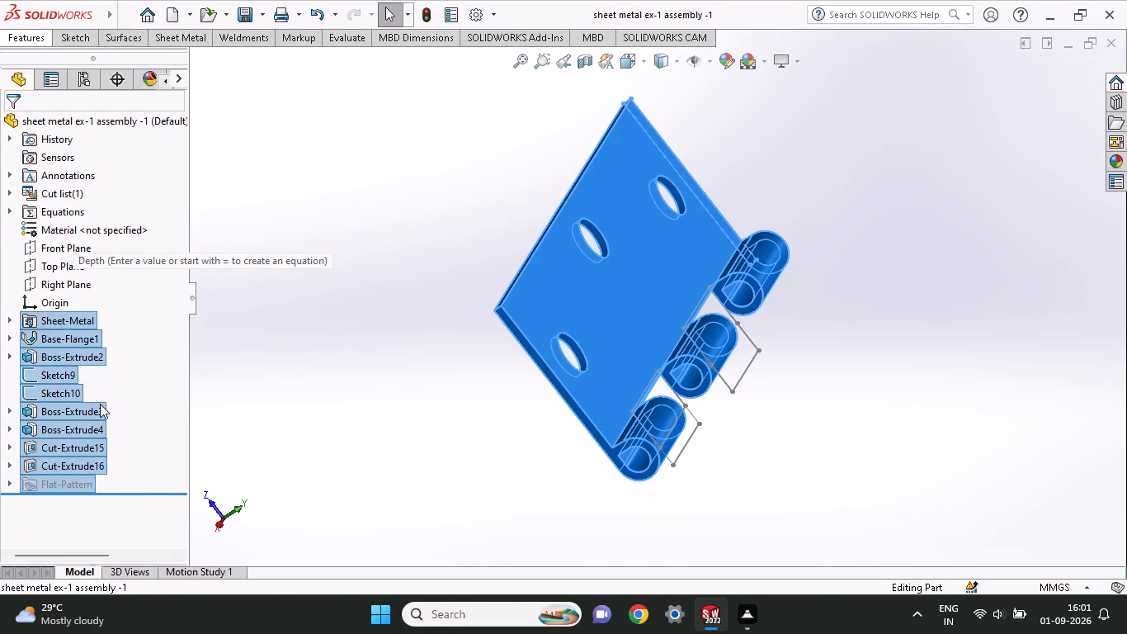
pyautogui.rightClick(74, 396)
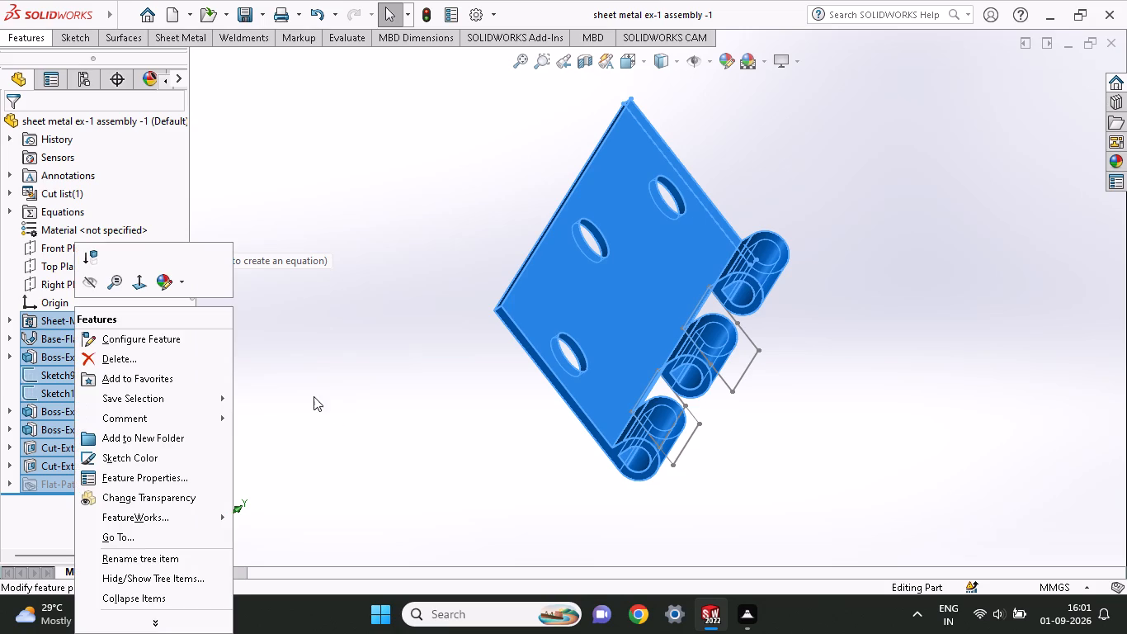
pyautogui.click(111, 367)
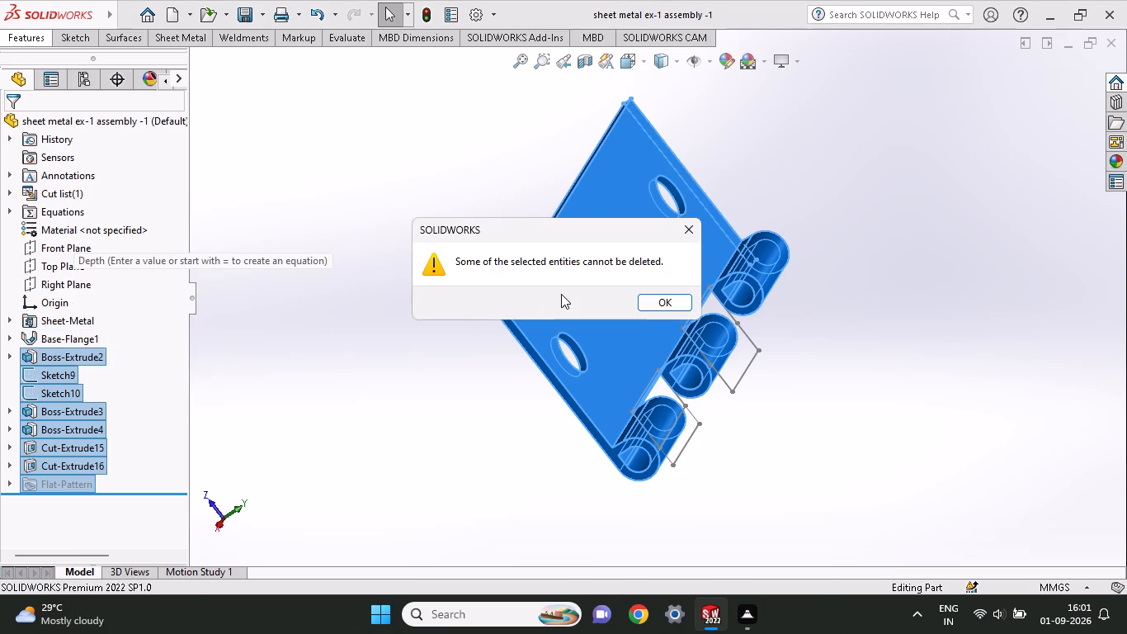
pyautogui.click(649, 305)
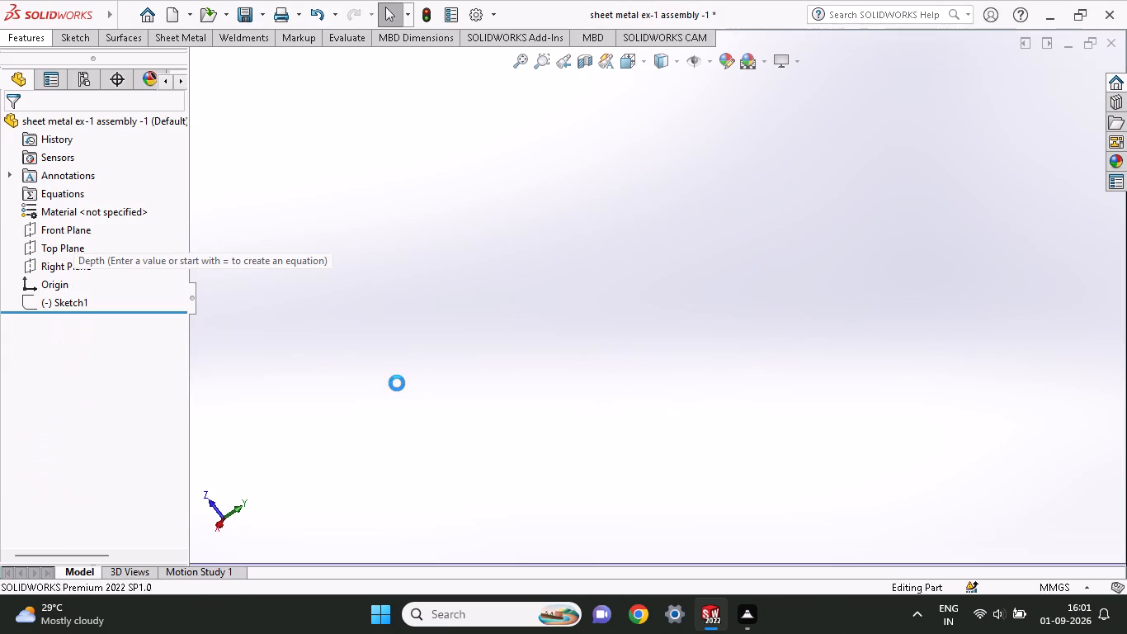
pyautogui.rightClick(67, 302)
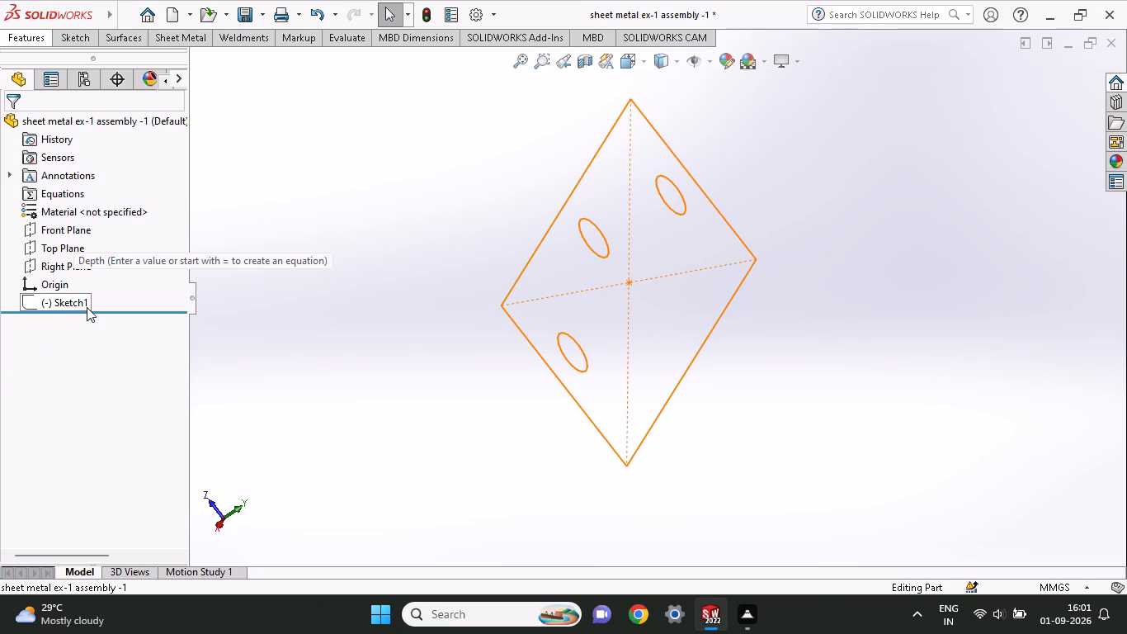
pyautogui.click(87, 397)
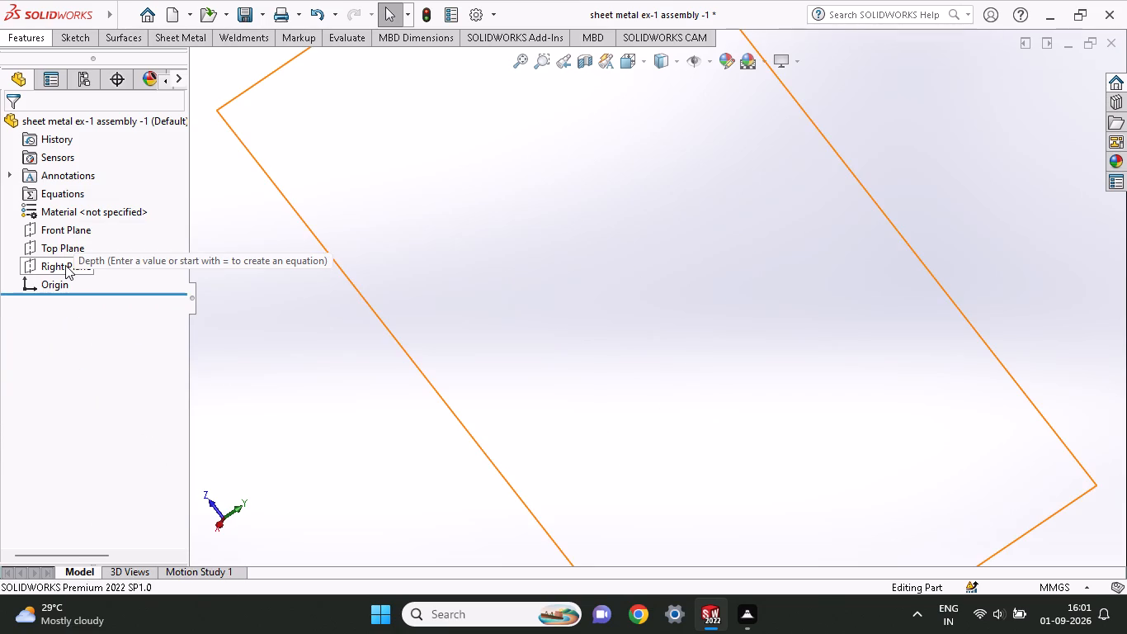
# Start a sketch on the Top Plane and draw a center rectangle about 61 by 46 mm, centred on the origin.
pyautogui.click(75, 247)
pyautogui.click(91, 234)
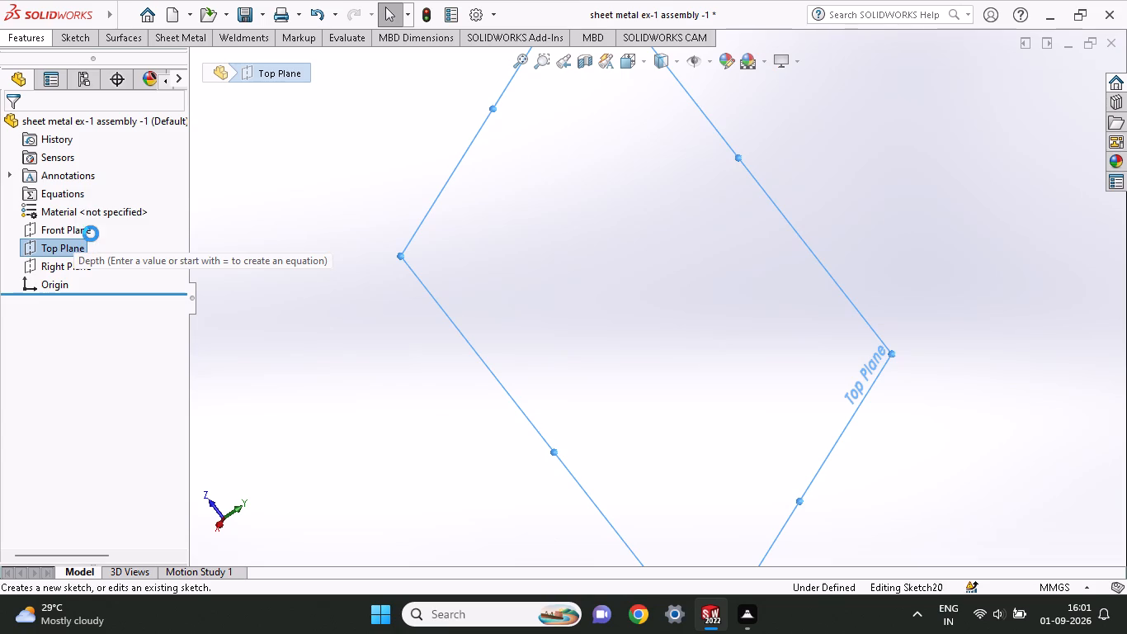
pyautogui.click(76, 32)
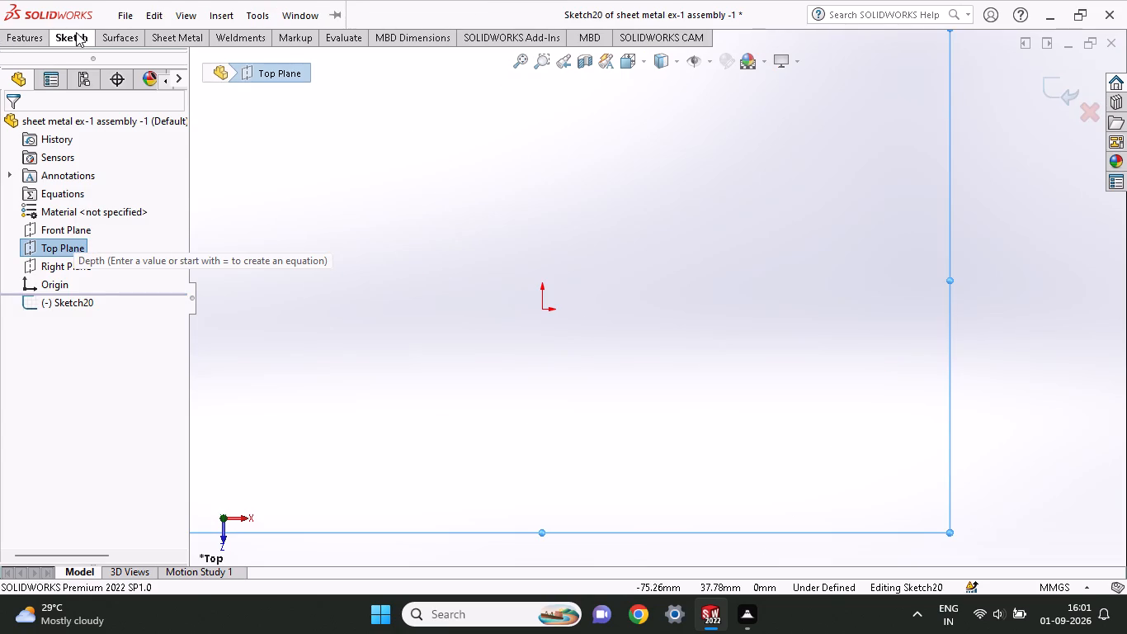
pyautogui.click(125, 82)
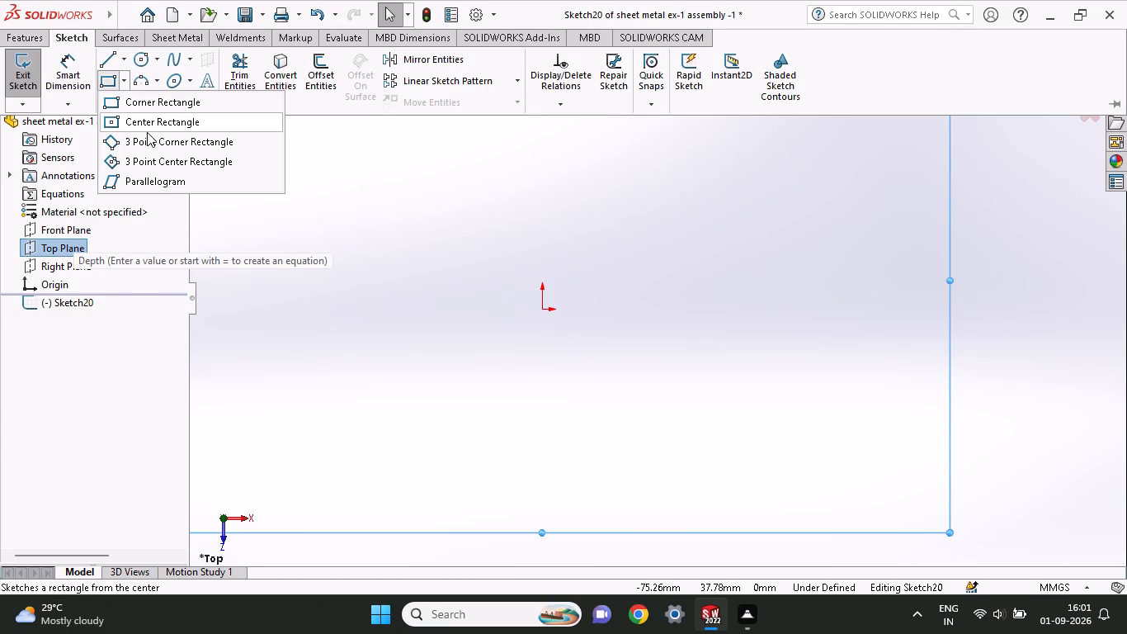
pyautogui.click(147, 120)
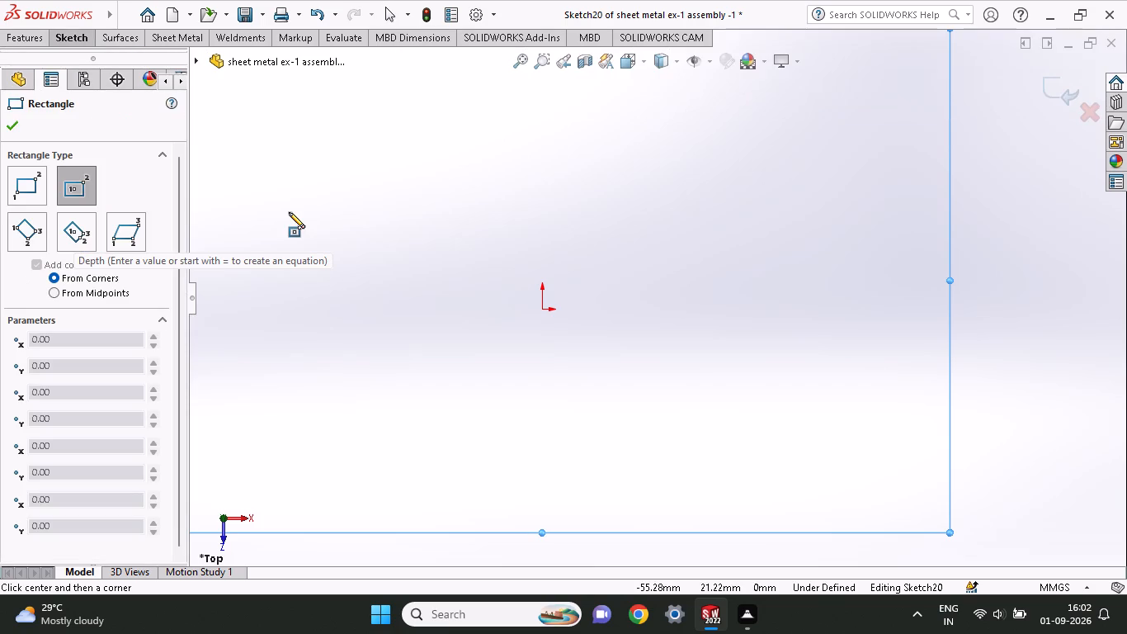
pyautogui.click(544, 313)
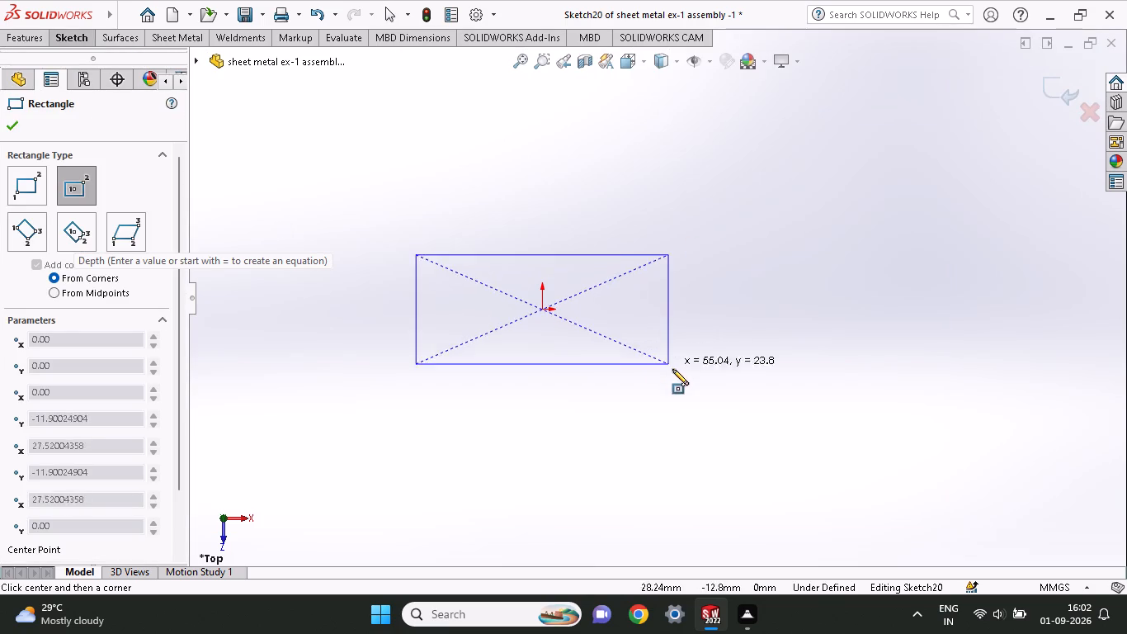
pyautogui.click(681, 416)
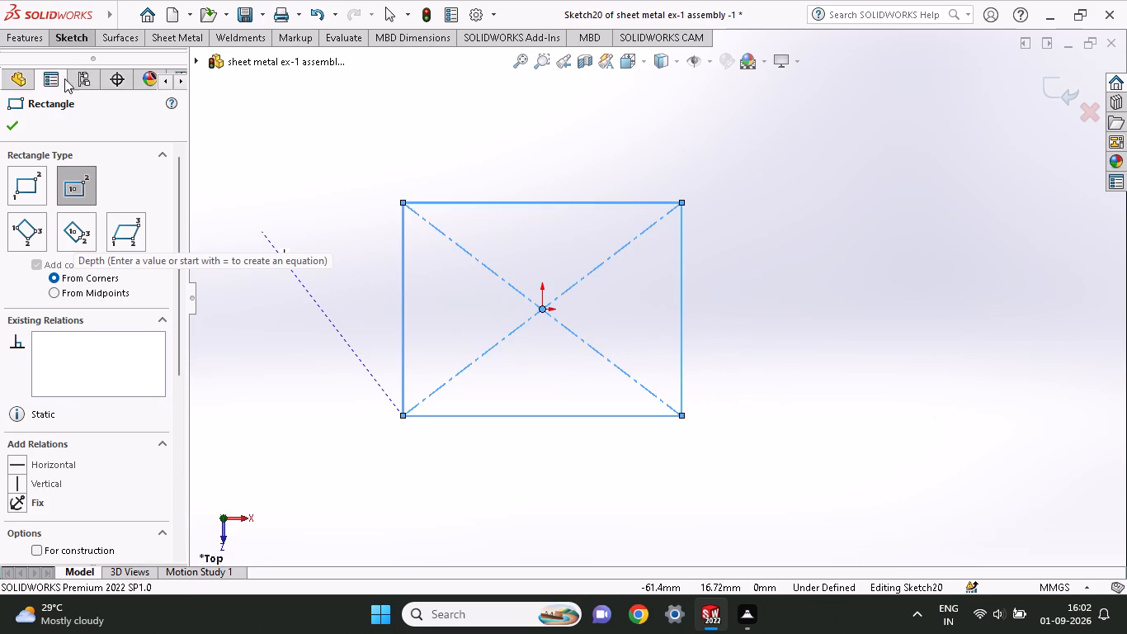
# Dimension the rectangle 125 mm wide and 45 mm high.
pyautogui.click(83, 38)
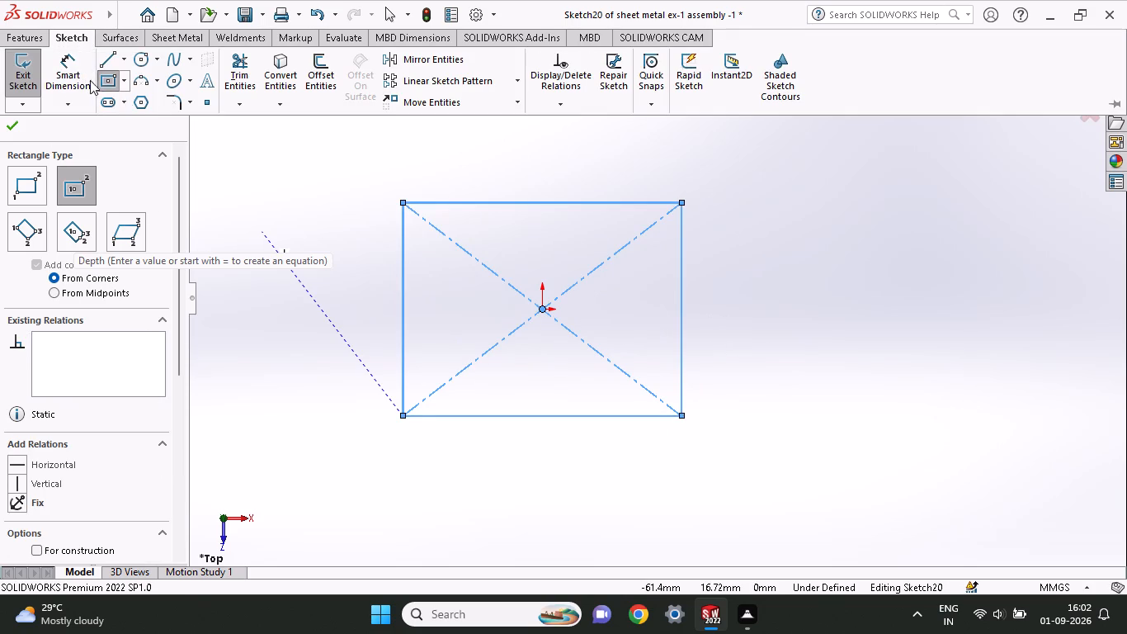
pyautogui.click(83, 75)
pyautogui.click(516, 418)
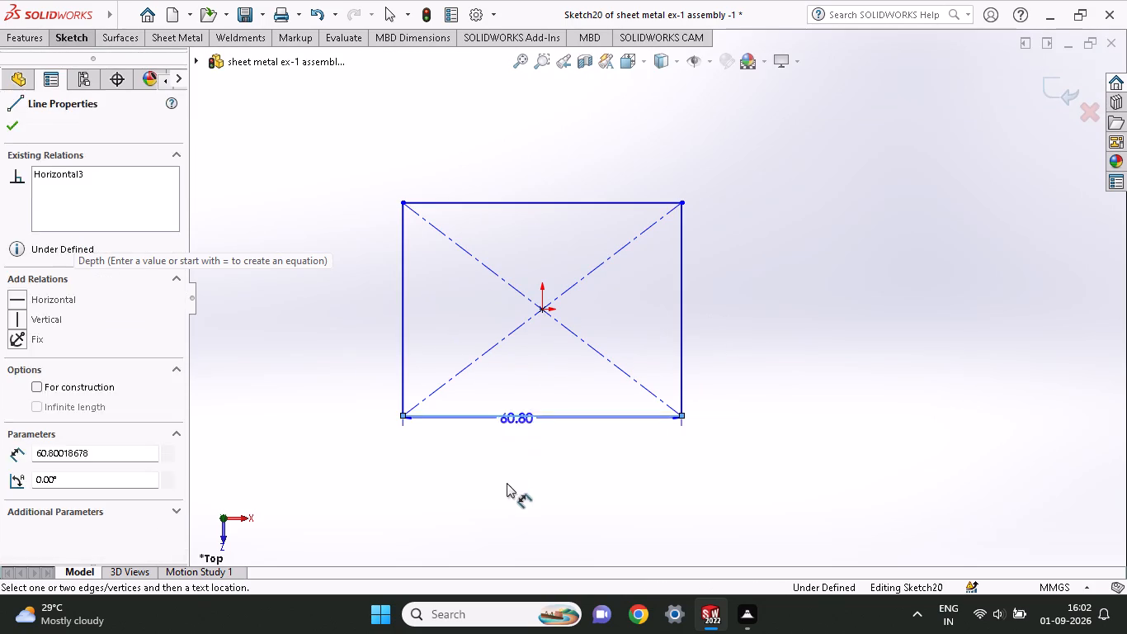
pyautogui.click(506, 485)
pyautogui.write('125')
pyautogui.press('Return')
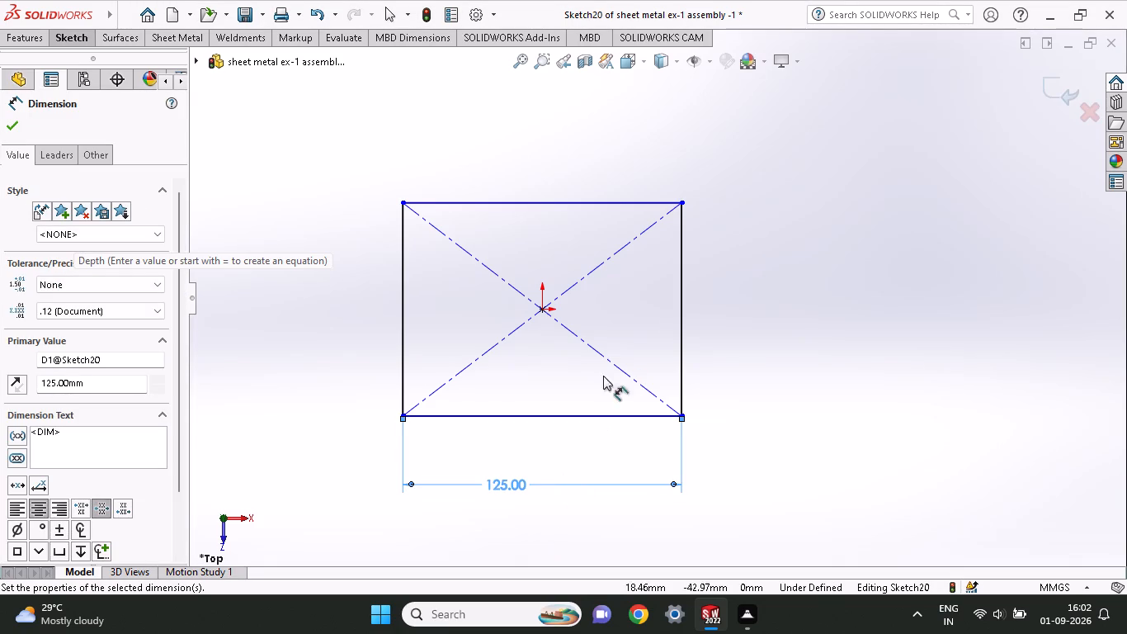
pyautogui.click(678, 311)
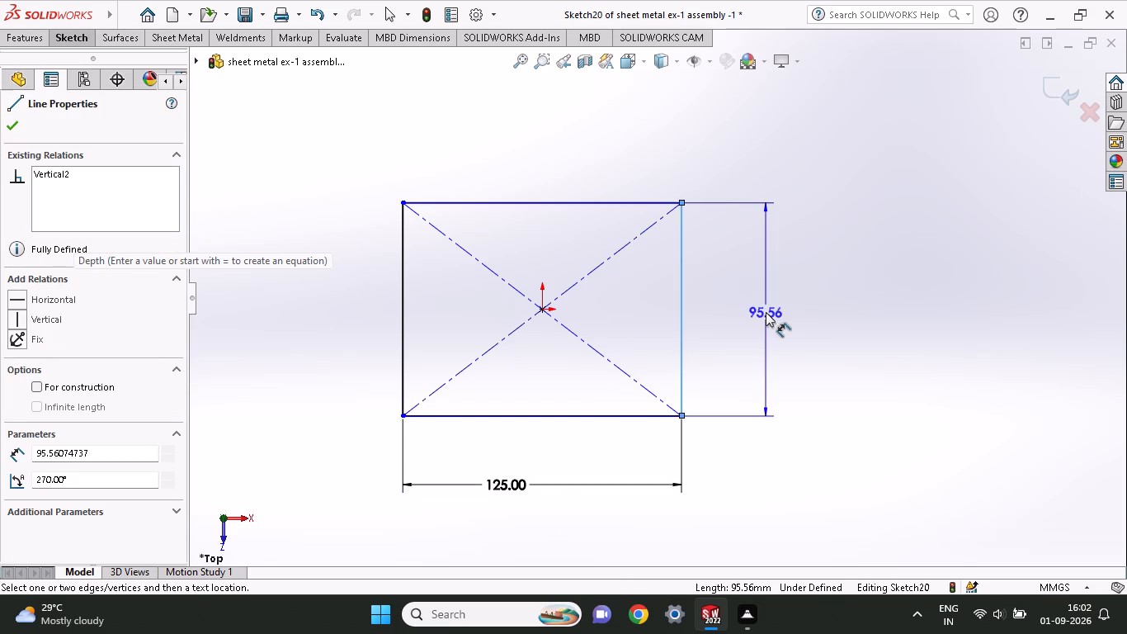
pyautogui.click(766, 312)
pyautogui.write('45')
pyautogui.press('Return')
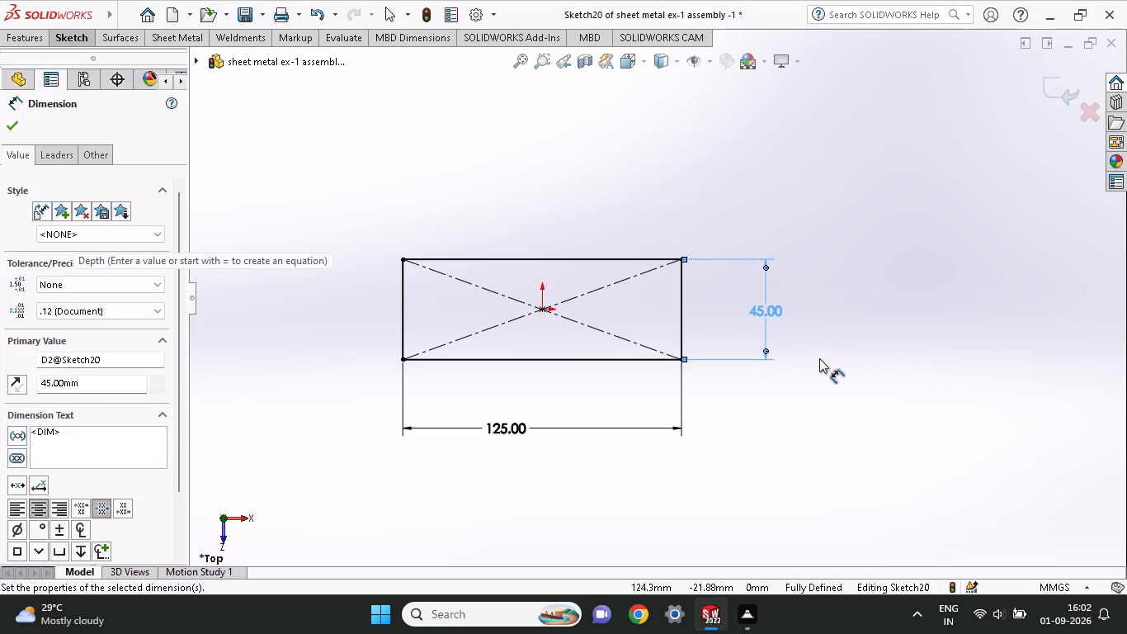
# Sketch three circles inside the rectangle: one about 15 mm in diameter near the left end, one below the origin, one near the right end.
pyautogui.click(76, 35)
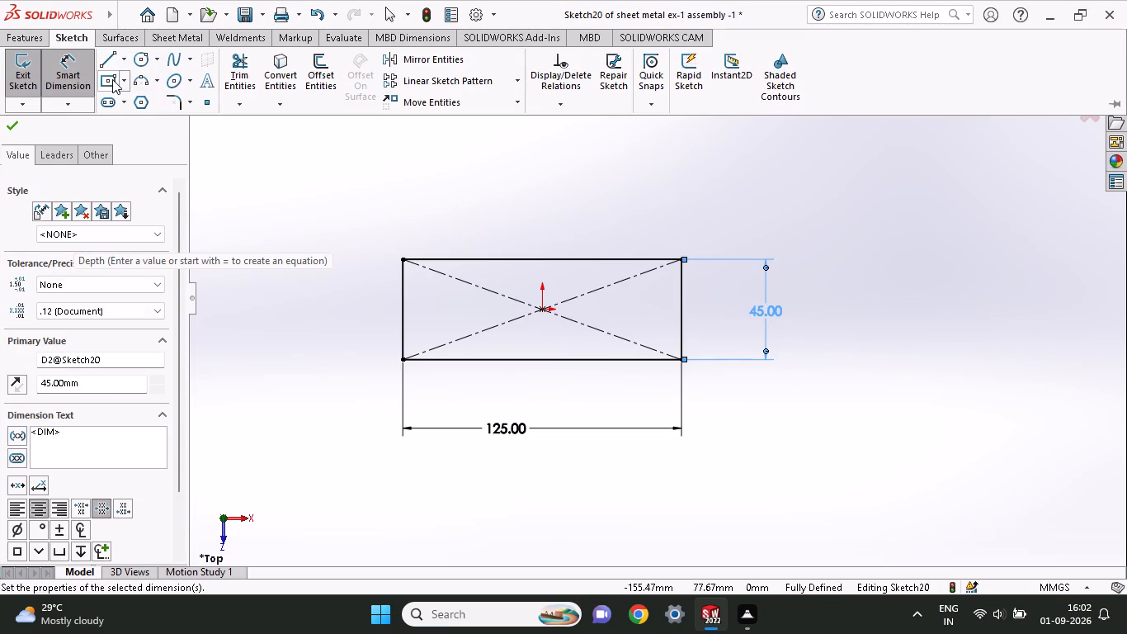
pyautogui.click(140, 60)
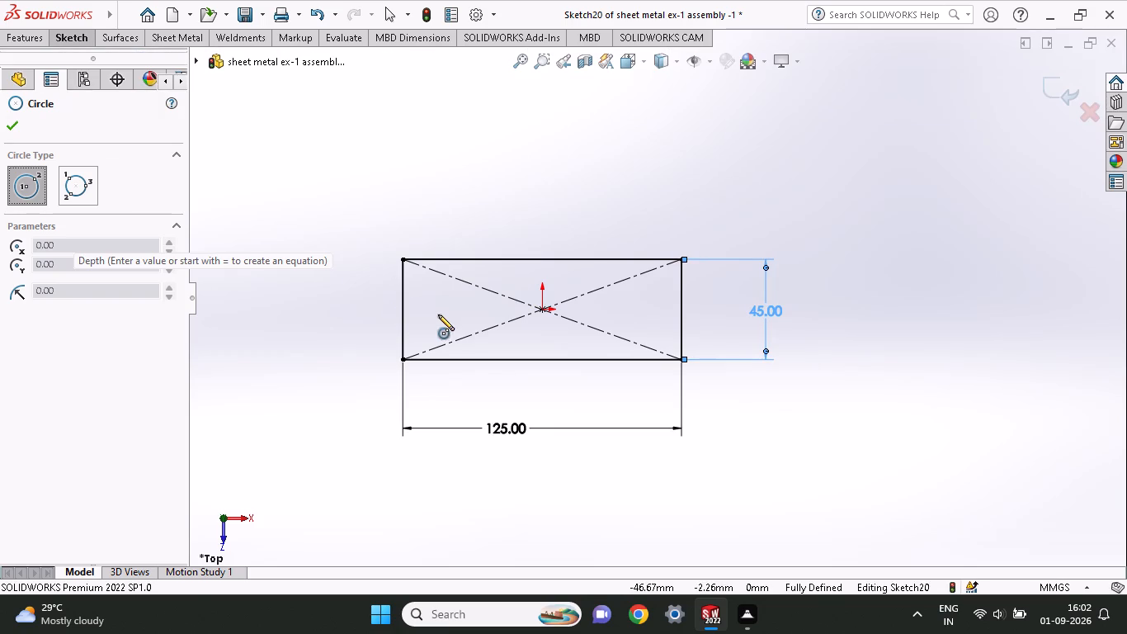
pyautogui.click(438, 315)
pyautogui.click(452, 324)
pyautogui.click(545, 338)
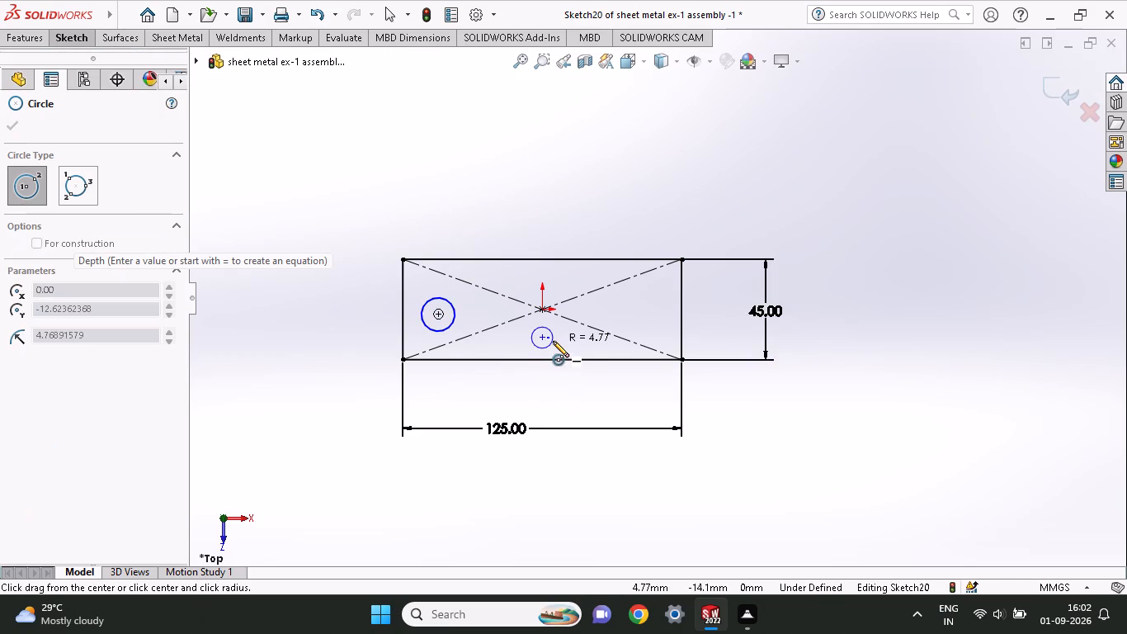
pyautogui.click(553, 341)
pyautogui.click(663, 317)
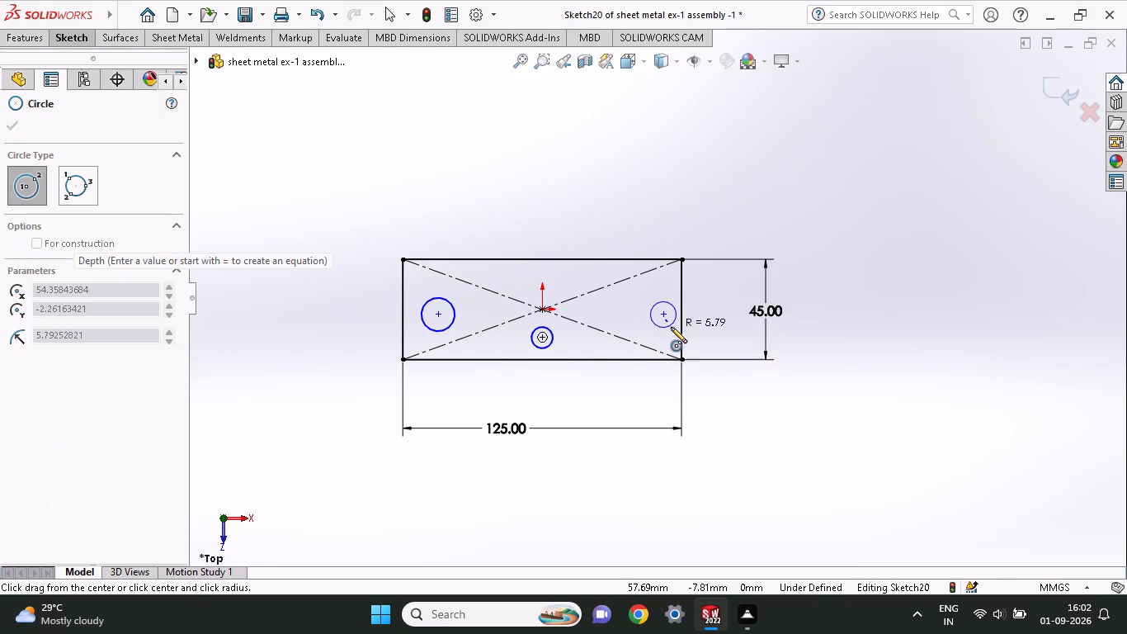
pyautogui.click(671, 327)
# Dimension the left circle with a 10 mm diameter and its centre 20 mm above the rectangle's lower left corner.
pyautogui.click(61, 42)
pyautogui.click(68, 64)
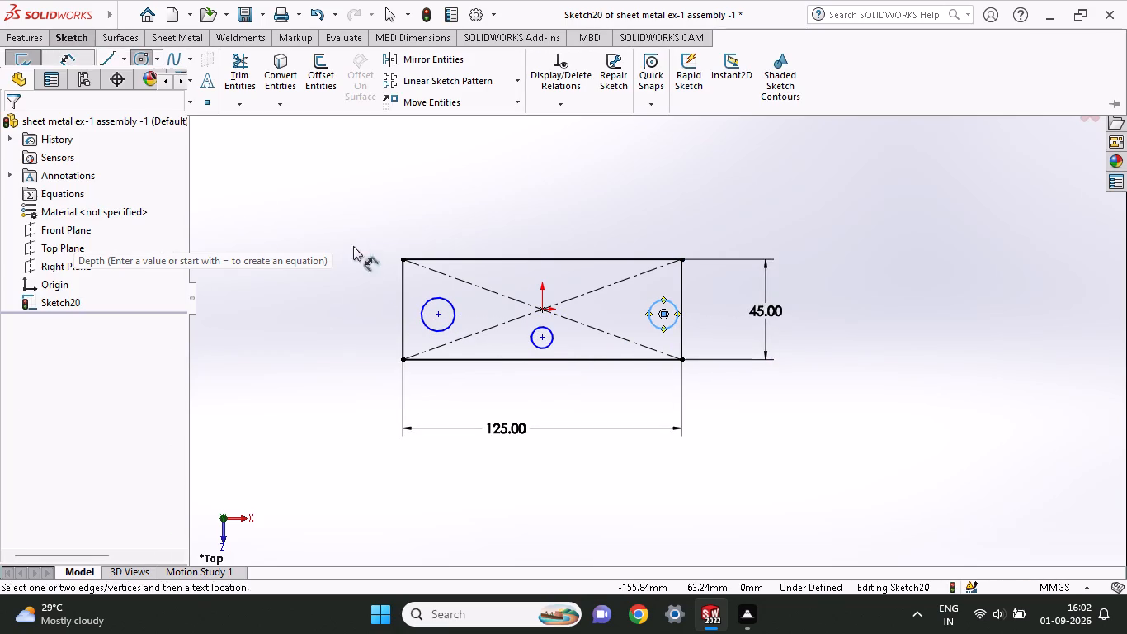
pyautogui.click(428, 331)
pyautogui.click(359, 324)
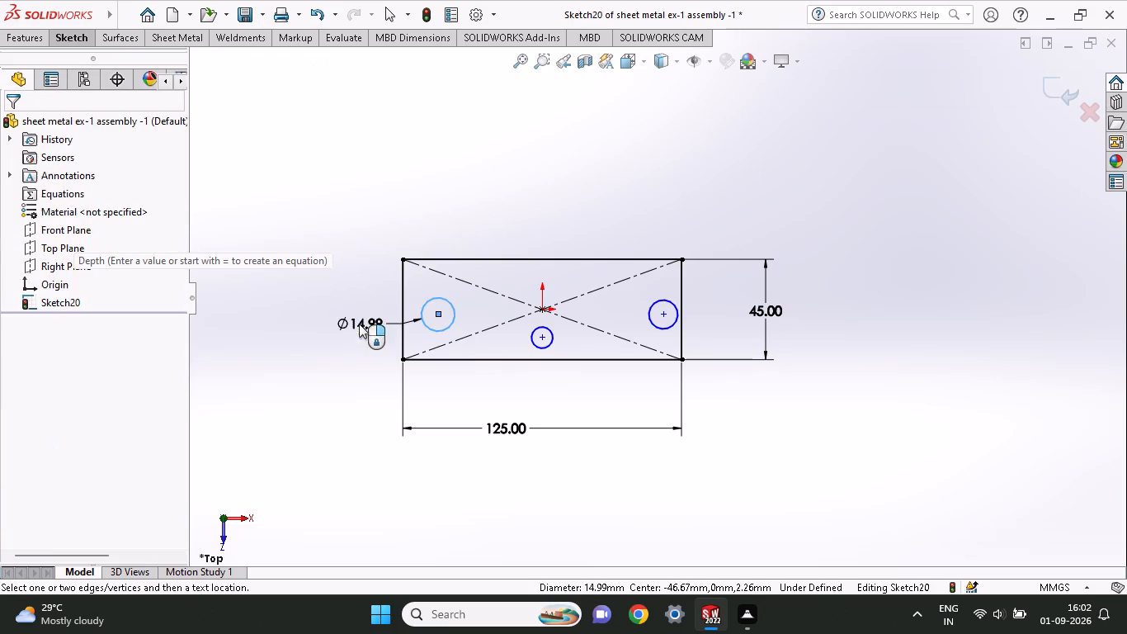
pyautogui.write('10')
pyautogui.press('Return')
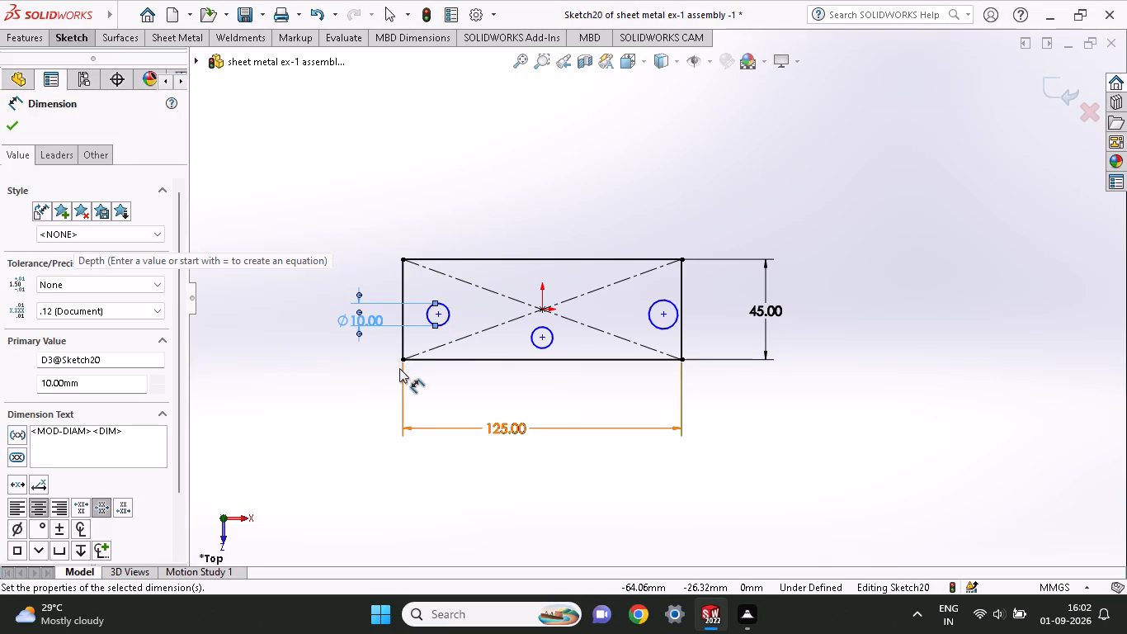
pyautogui.click(401, 362)
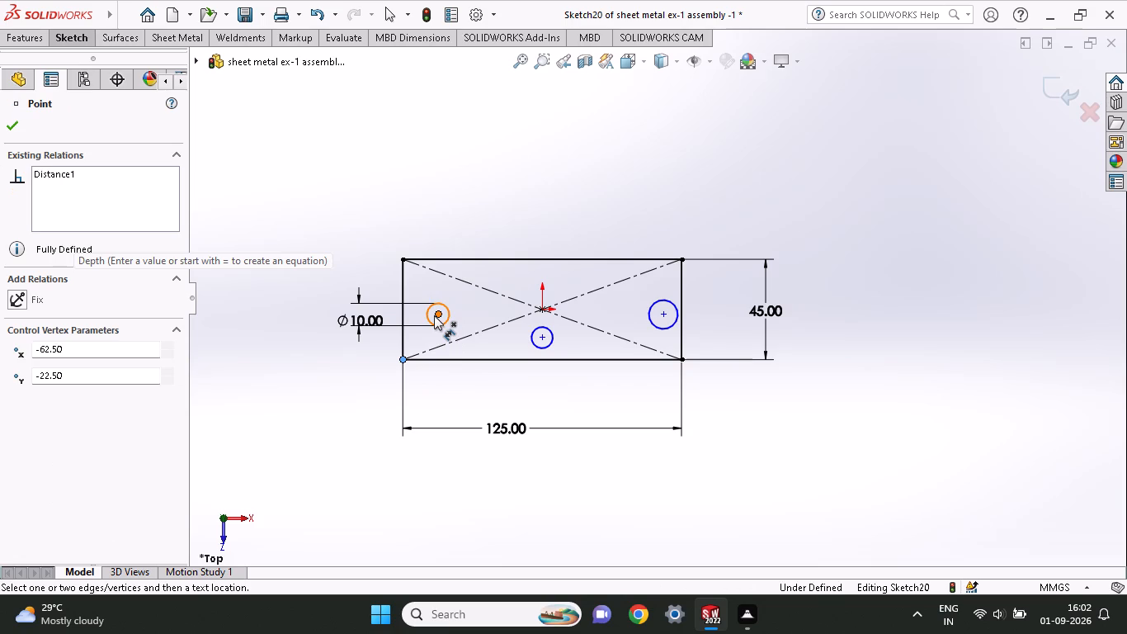
pyautogui.click(434, 315)
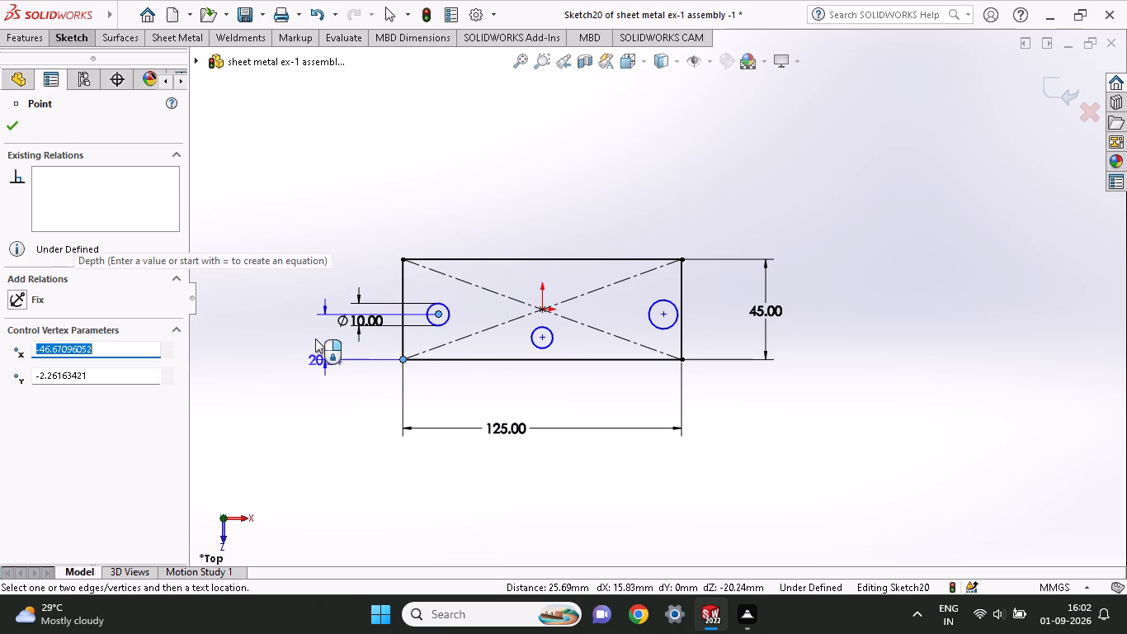
pyautogui.click(309, 338)
pyautogui.write('20')
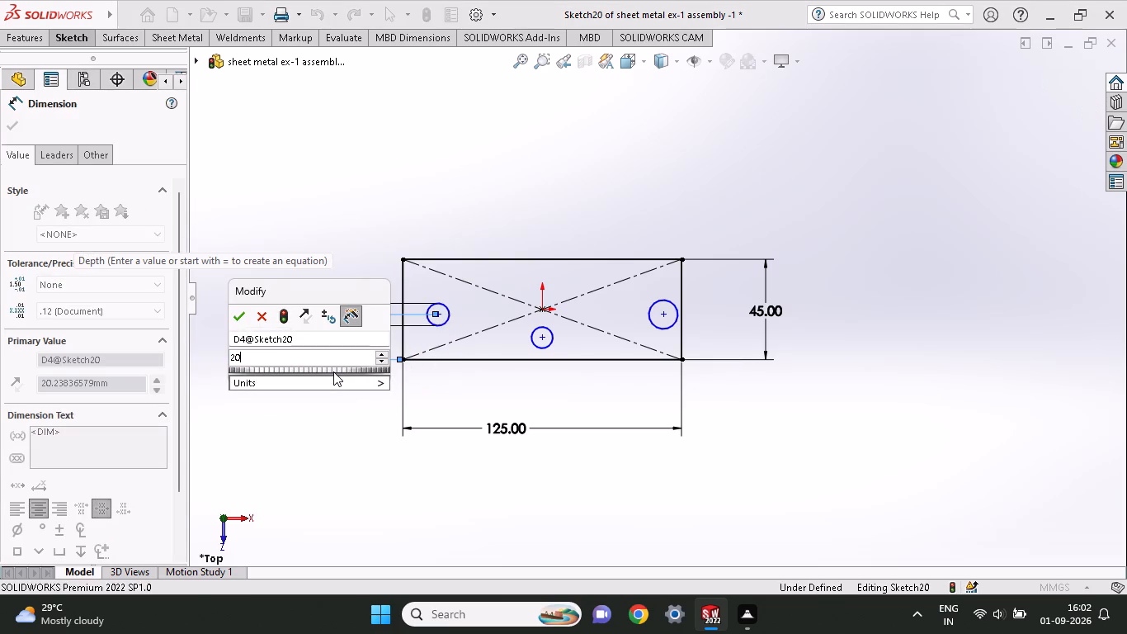
pyautogui.press('Return')
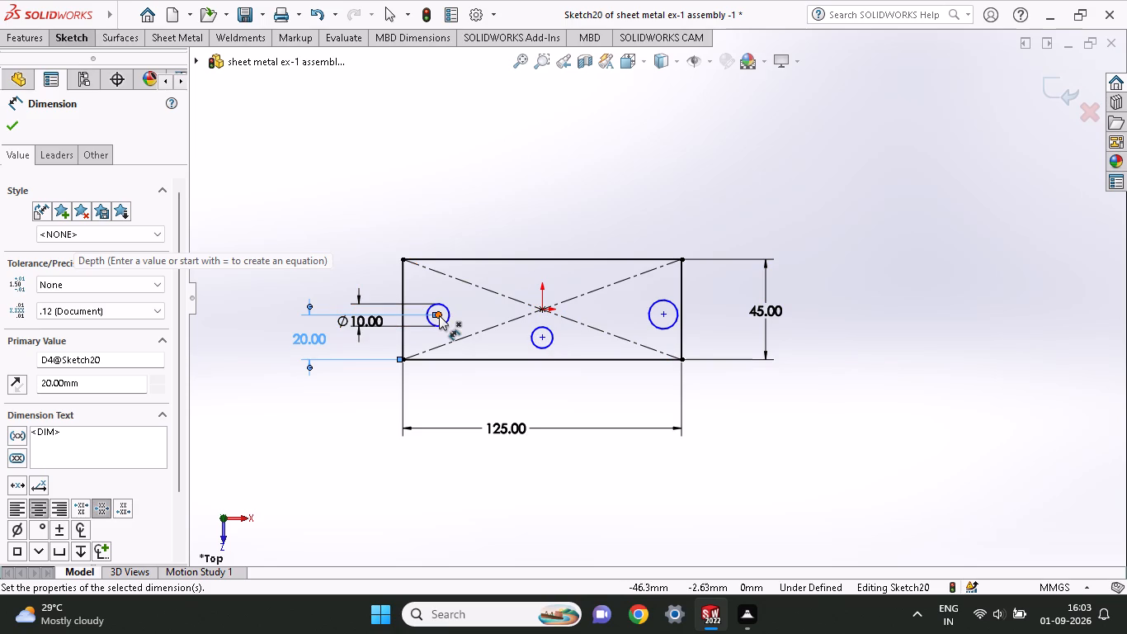
# Dimension the horizontal distance between the left and right circle centres as 95 mm.
pyautogui.click(439, 315)
pyautogui.click(661, 316)
pyautogui.click(574, 205)
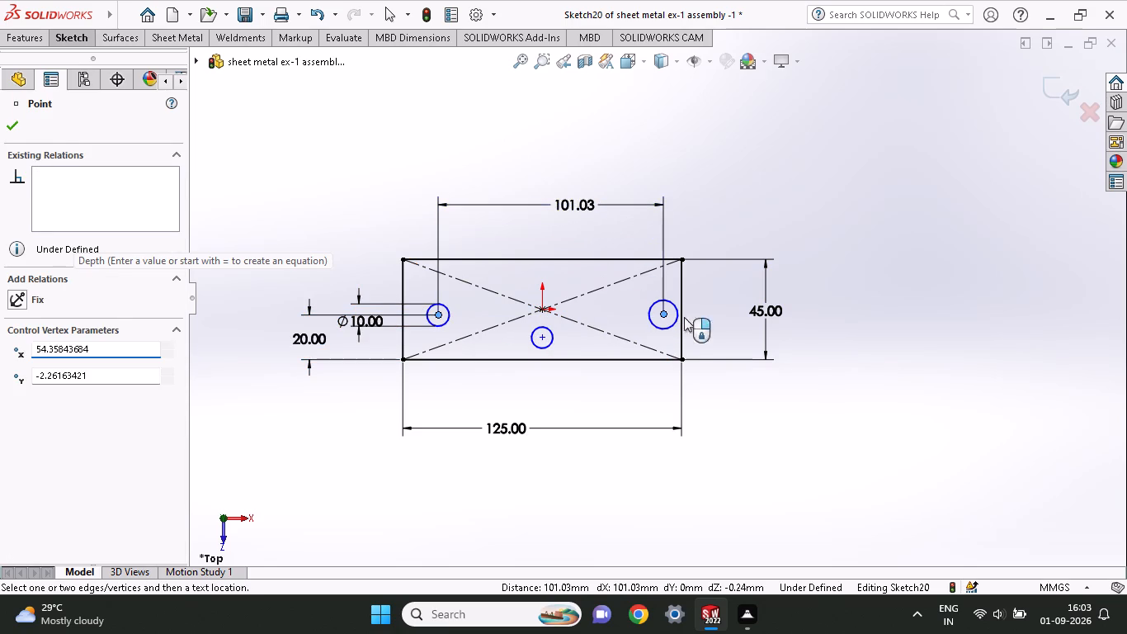
pyautogui.write('95')
pyautogui.press('Return')
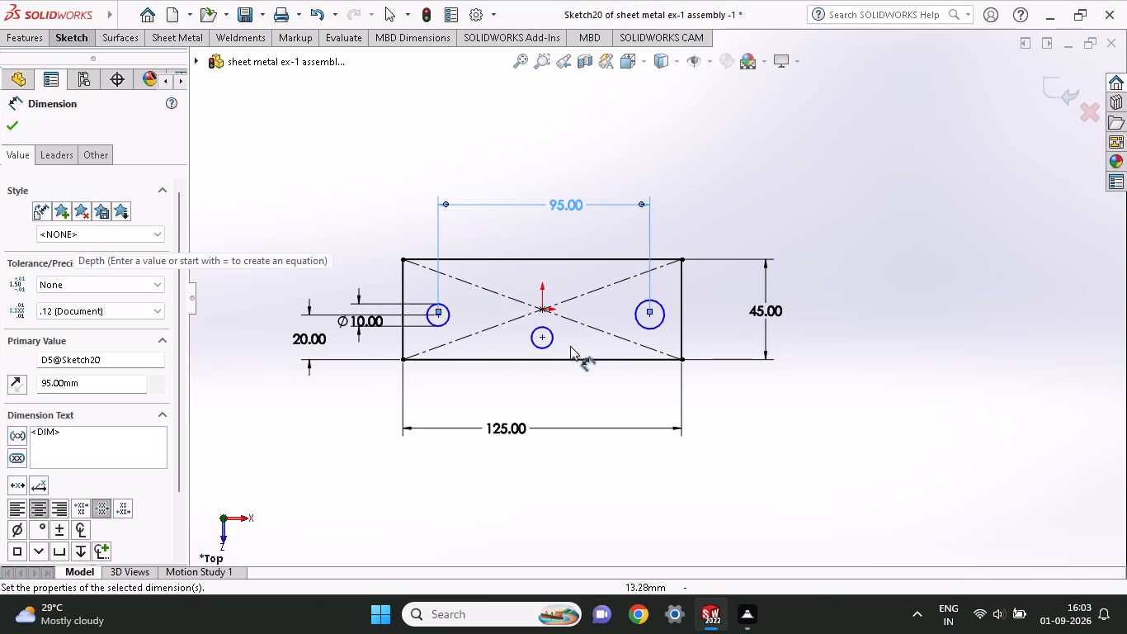
# Dimension the middle circle's centre 10 mm vertically below the right circle's centre and leave the dimension command.
pyautogui.click(544, 336)
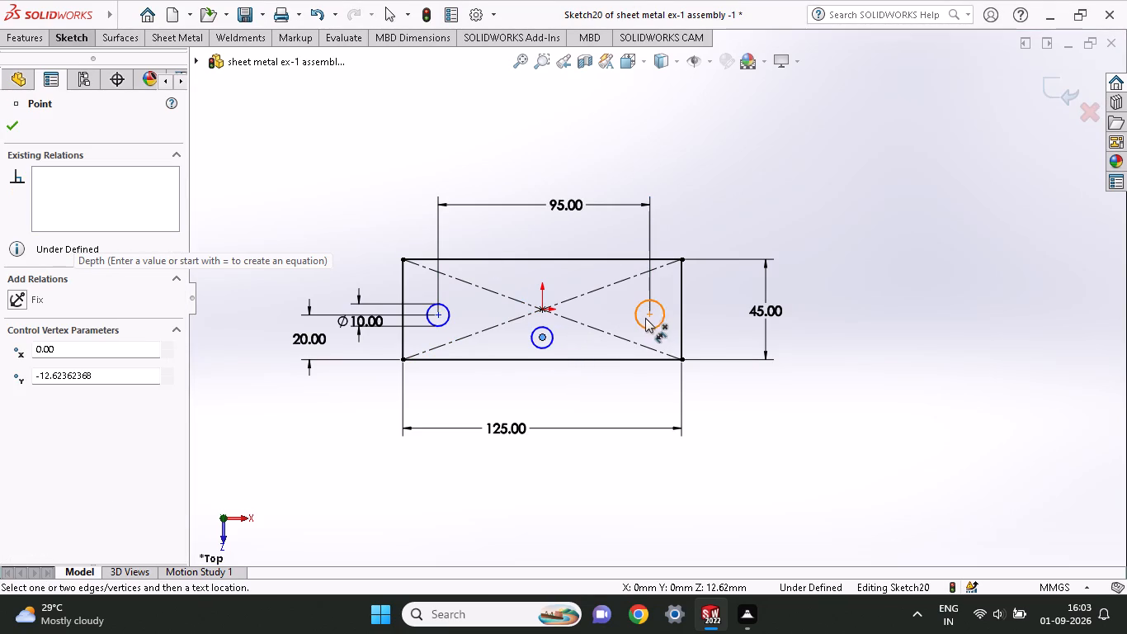
pyautogui.click(648, 316)
pyautogui.click(703, 320)
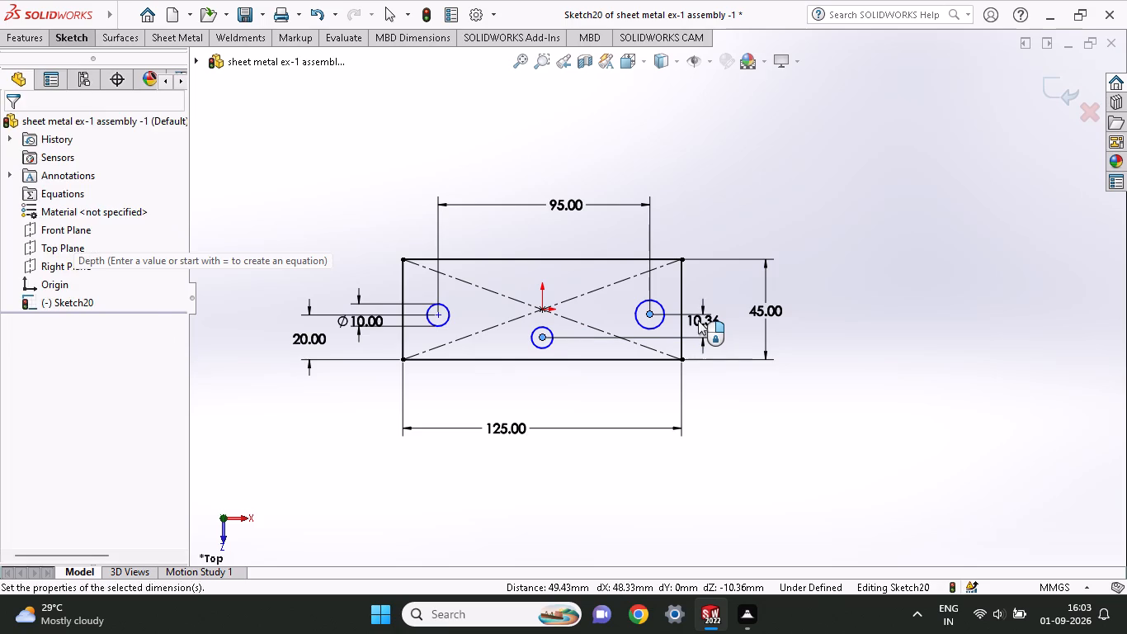
pyautogui.write('10')
pyautogui.click(637, 293)
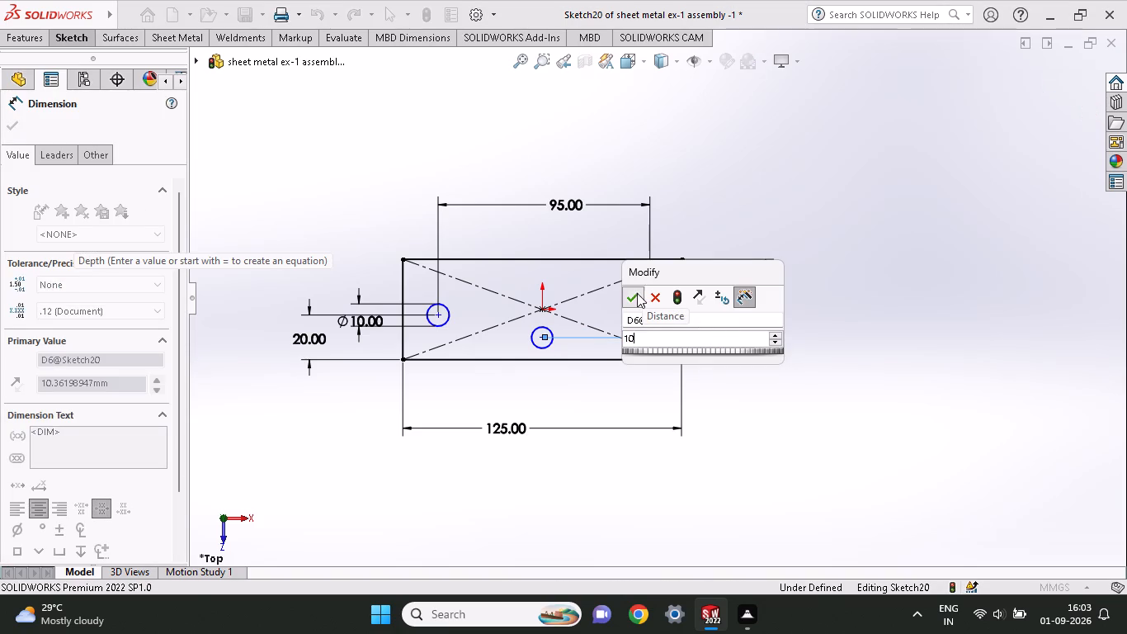
pyautogui.press('Escape')
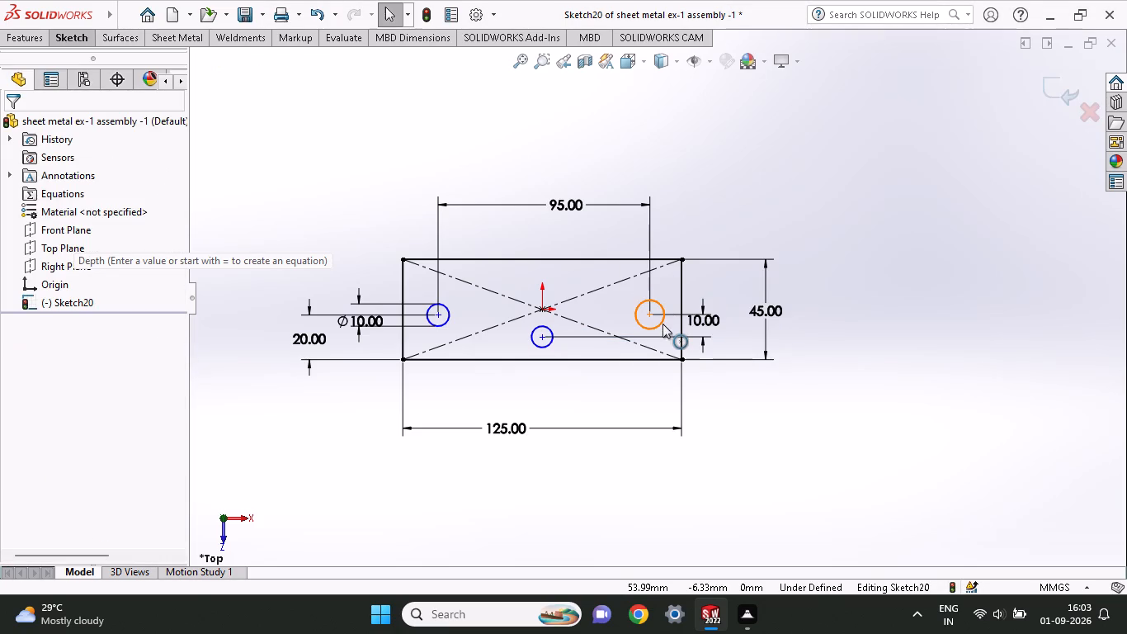
# Apply an Equal relation to the three hole circles.
pyautogui.keyDown('shift'); pyautogui.click(663, 324); pyautogui.keyUp('shift')
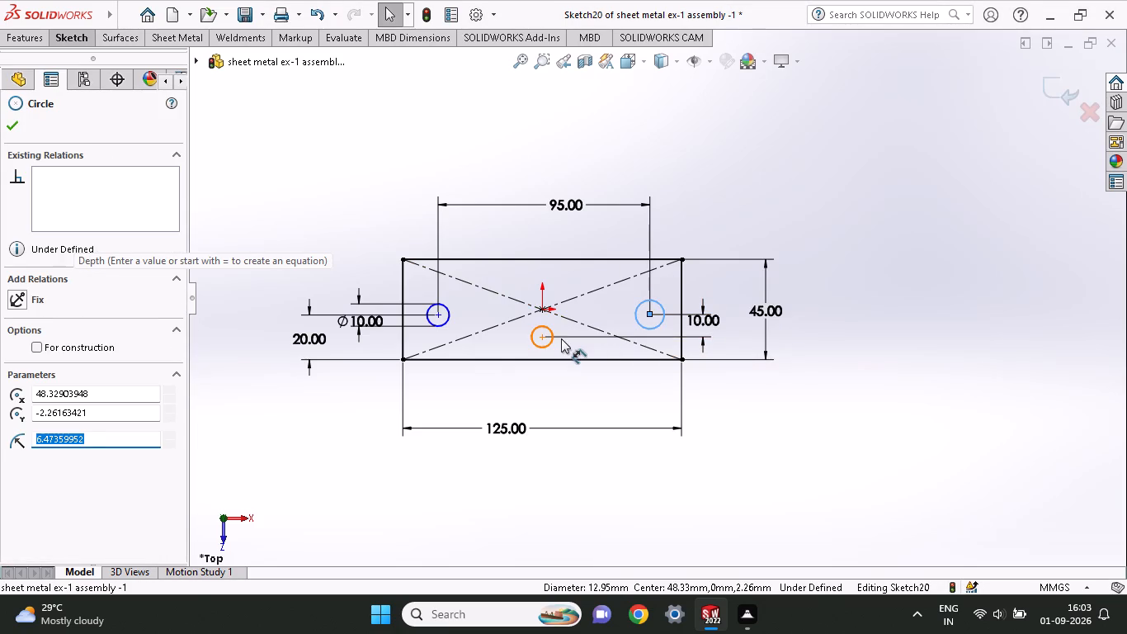
pyautogui.keyDown('shift'); pyautogui.click(553, 345); pyautogui.keyUp('shift')
pyautogui.keyDown('shift'); pyautogui.click(446, 319); pyautogui.keyUp('shift')
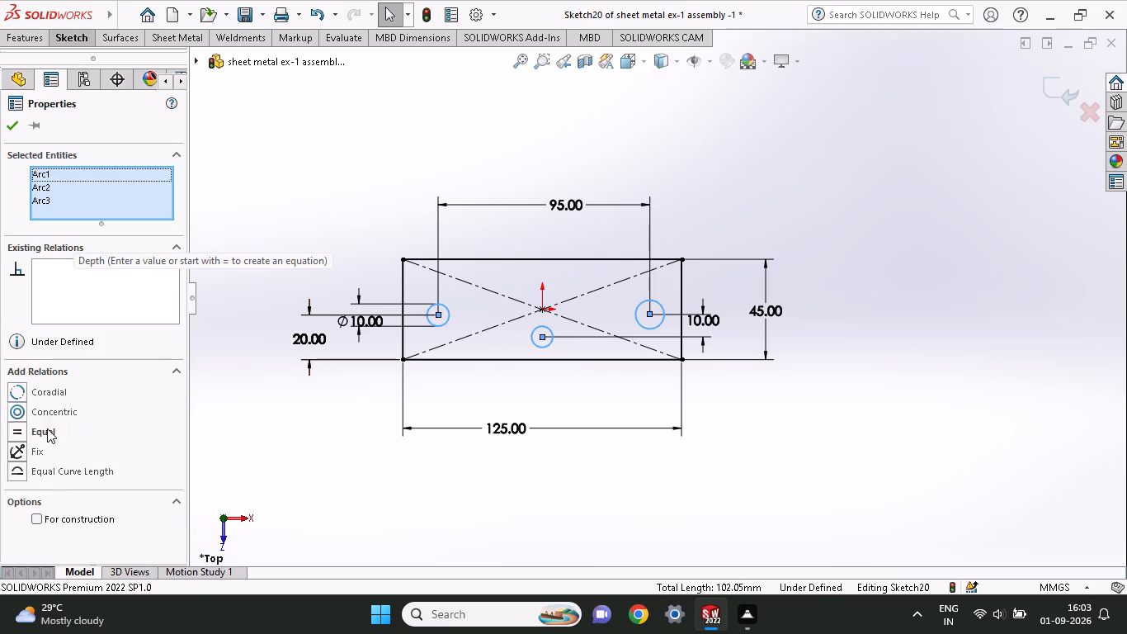
pyautogui.click(39, 430)
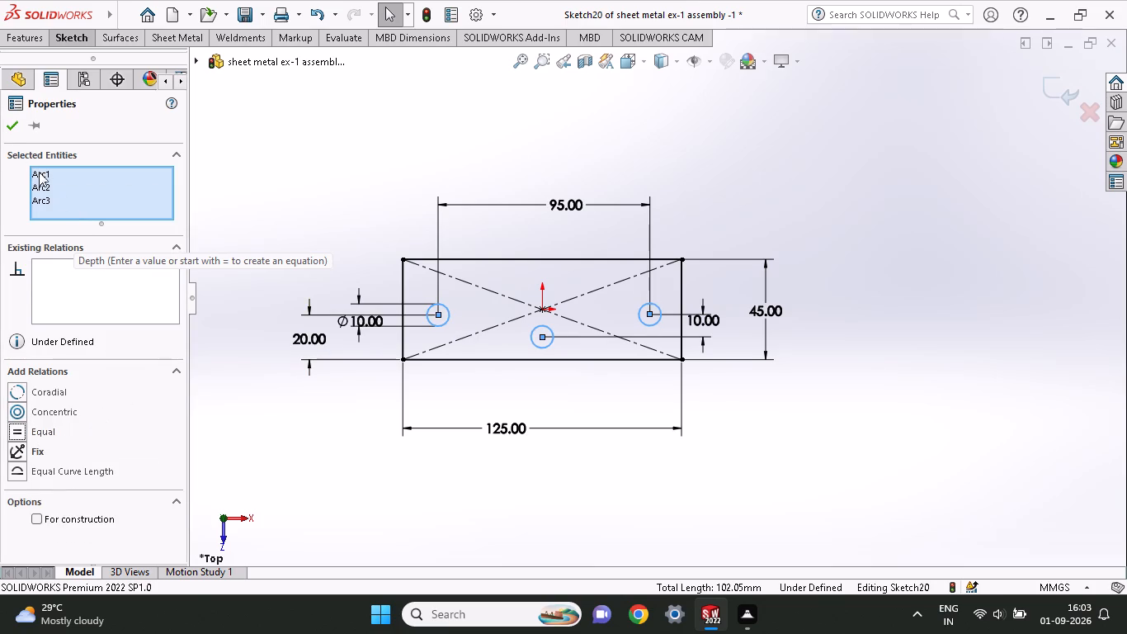
pyautogui.click(3, 126)
# Create a 2 mm thick sheet metal Base Flange from the plate sketch.
pyautogui.click(12, 45)
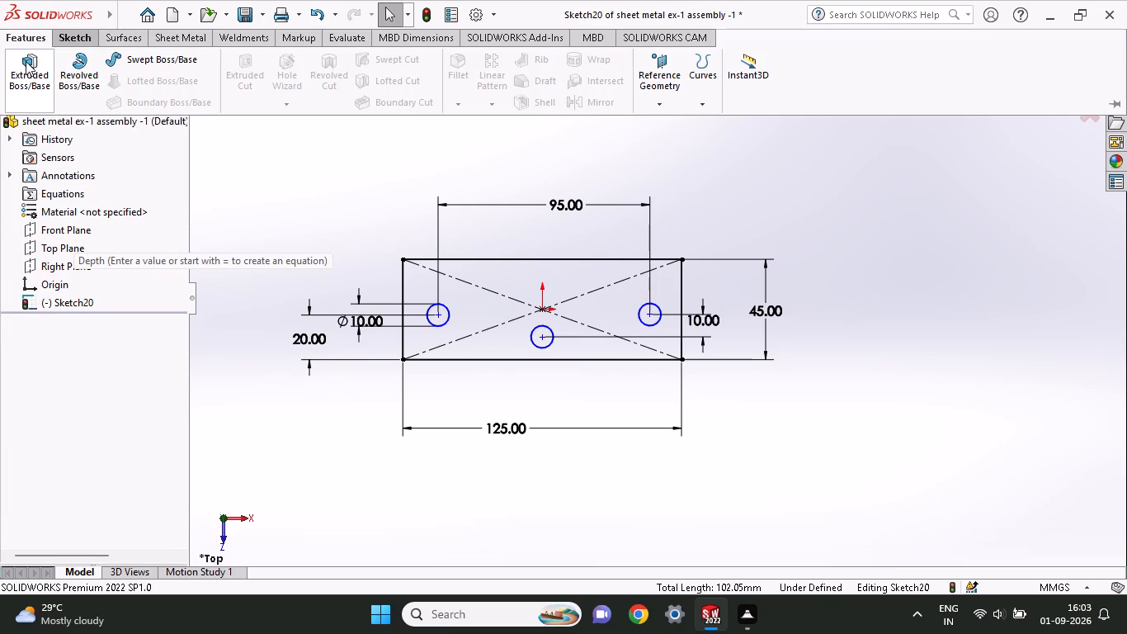
pyautogui.moveTo(177, 41); pyautogui.dragTo(163, 43)
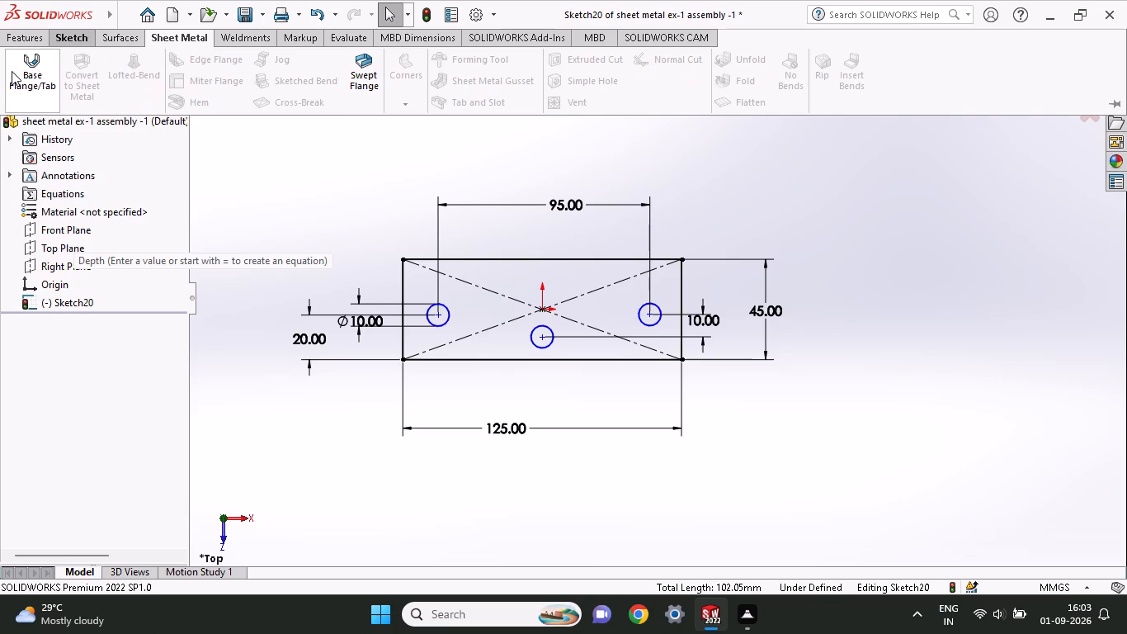
pyautogui.click(32, 75)
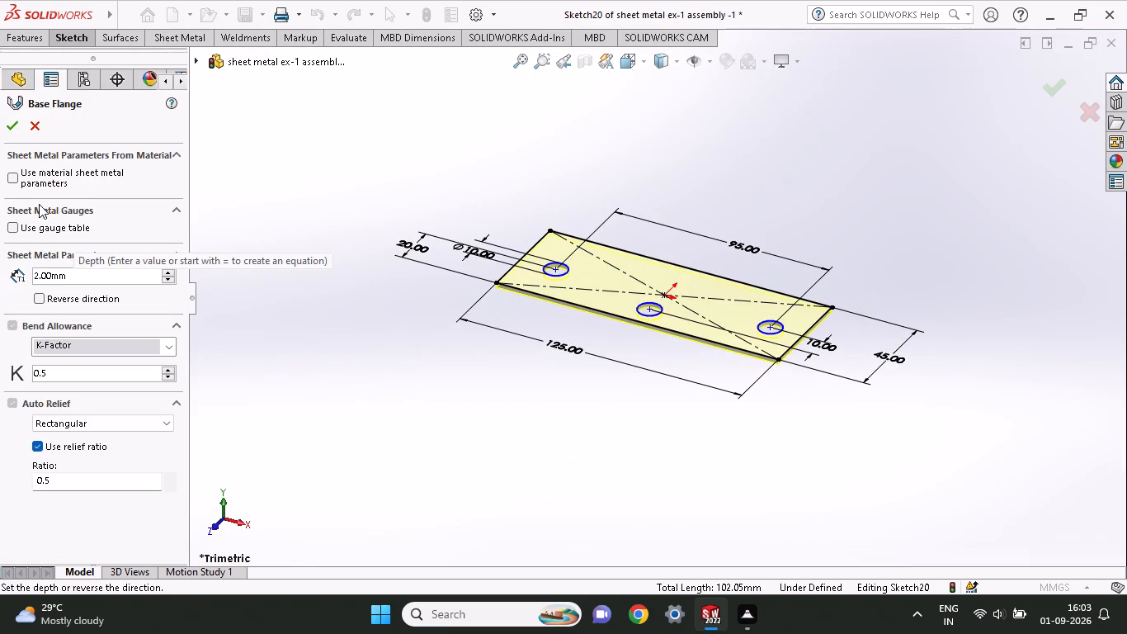
pyautogui.click(16, 125)
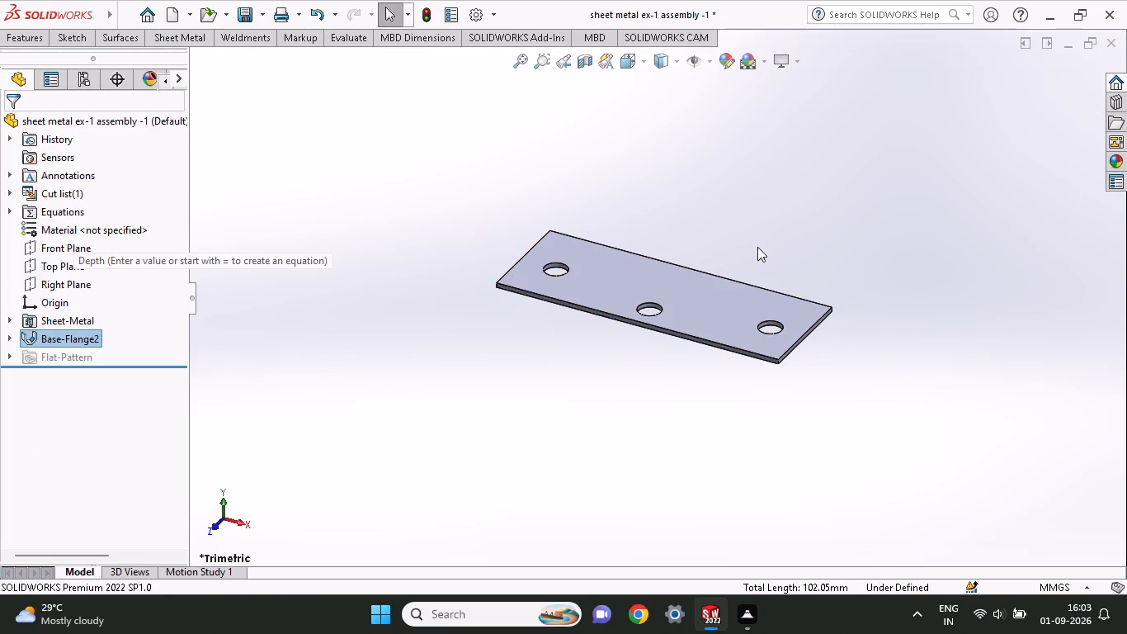
# Start a new sketch on the thin 45 mm long end face of the plate, beside the right-hand hole.
pyautogui.moveTo(758, 247); pyautogui.dragTo(708, 309, button='middle')
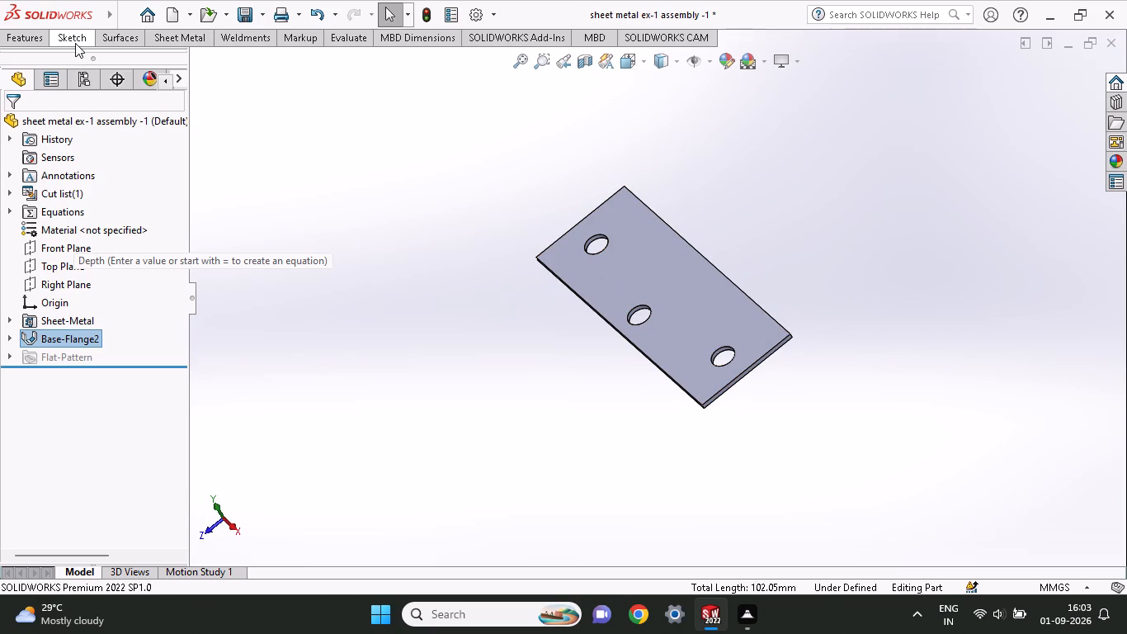
pyautogui.moveTo(773, 376); pyautogui.dragTo(759, 295, button='middle')
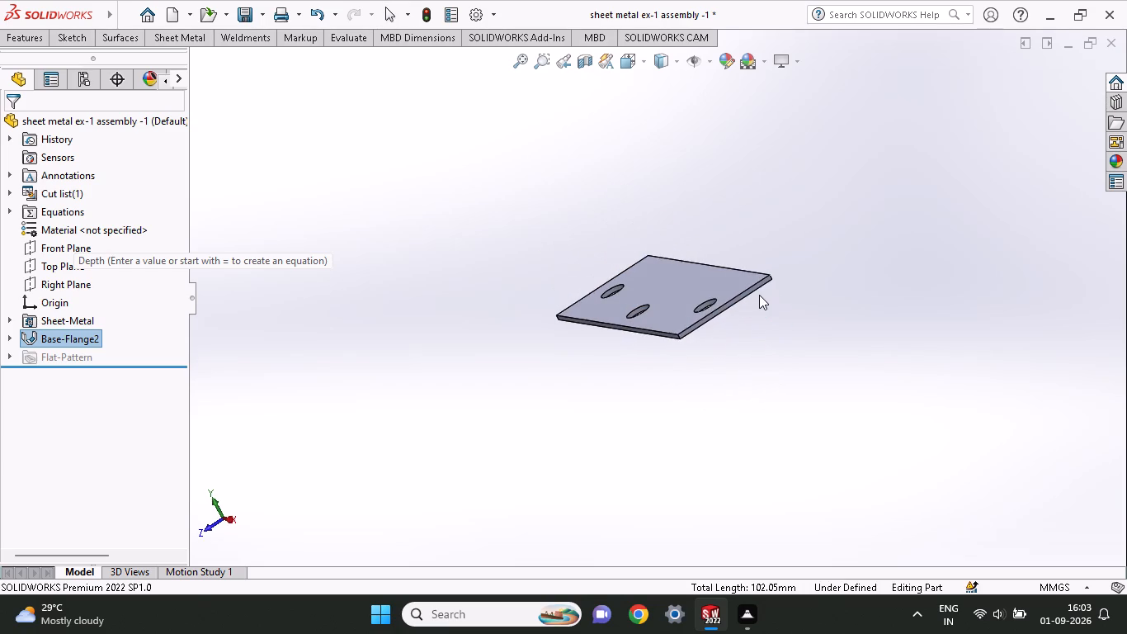
pyautogui.click(757, 286)
pyautogui.click(786, 340)
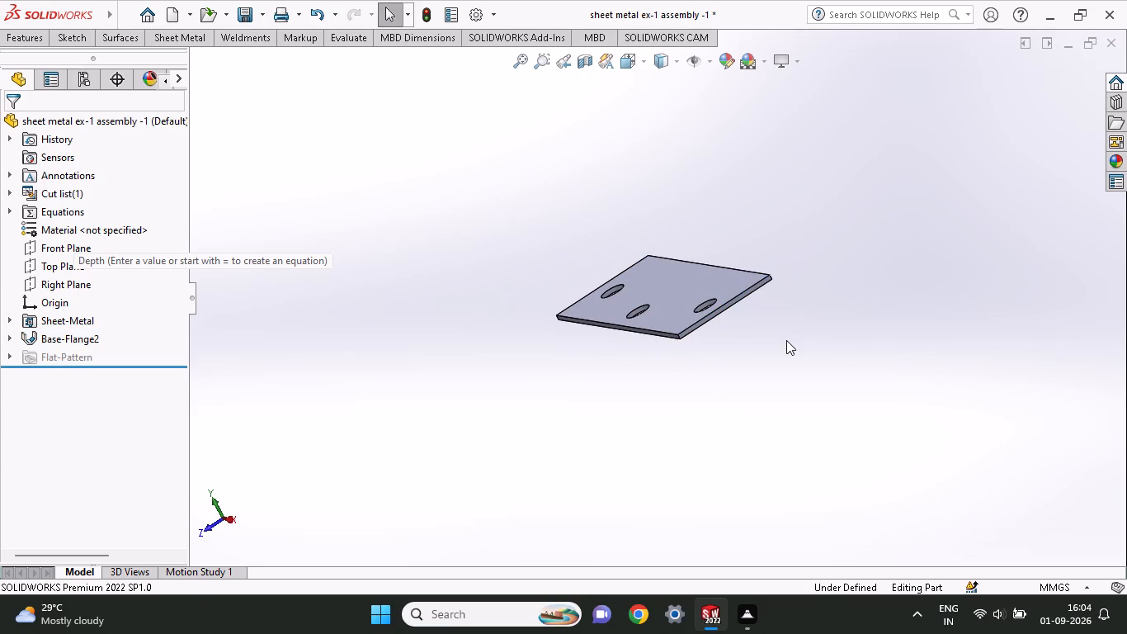
pyautogui.keyDown('ctrl'); pyautogui.scroll(1, 780, 310); pyautogui.keyUp('ctrl')
pyautogui.keyDown('ctrl'); pyautogui.scroll(-2, 739, 288); pyautogui.keyUp('ctrl')
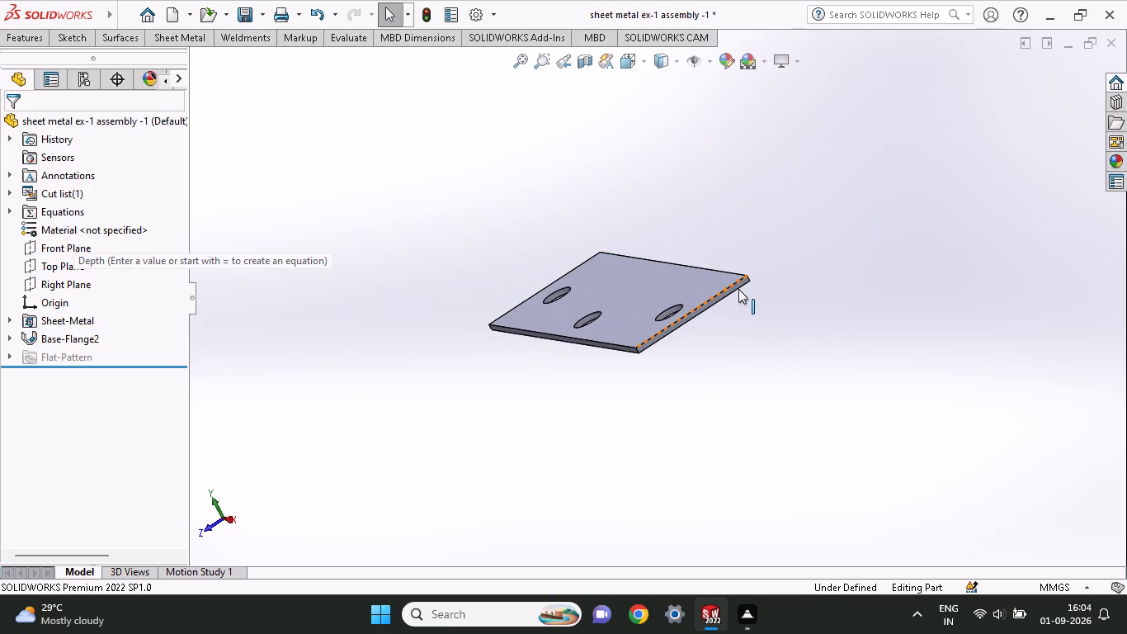
pyautogui.moveTo(738, 296); pyautogui.dragTo(728, 274, button='middle')
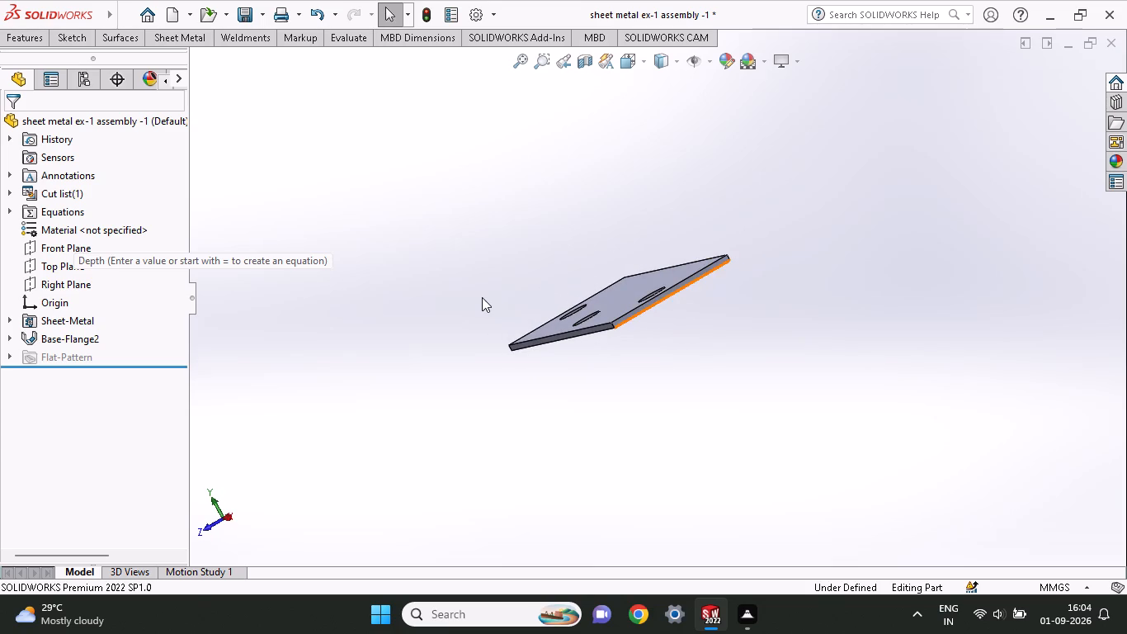
pyautogui.keyDown('ctrl'); pyautogui.scroll(3, 482, 297); pyautogui.keyUp('ctrl')
pyautogui.keyDown('ctrl'); pyautogui.scroll(-6, 482, 297); pyautogui.keyUp('ctrl')
pyautogui.keyDown('ctrl'); pyautogui.scroll(3, 979, 178); pyautogui.keyUp('ctrl')
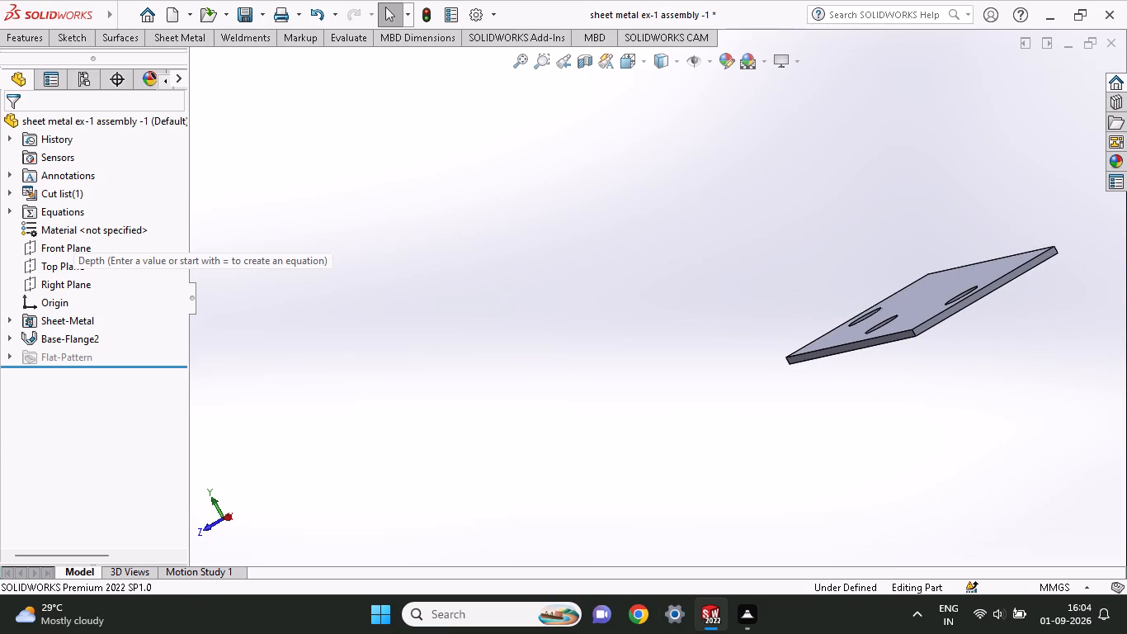
pyautogui.click(1014, 274)
pyautogui.click(974, 220)
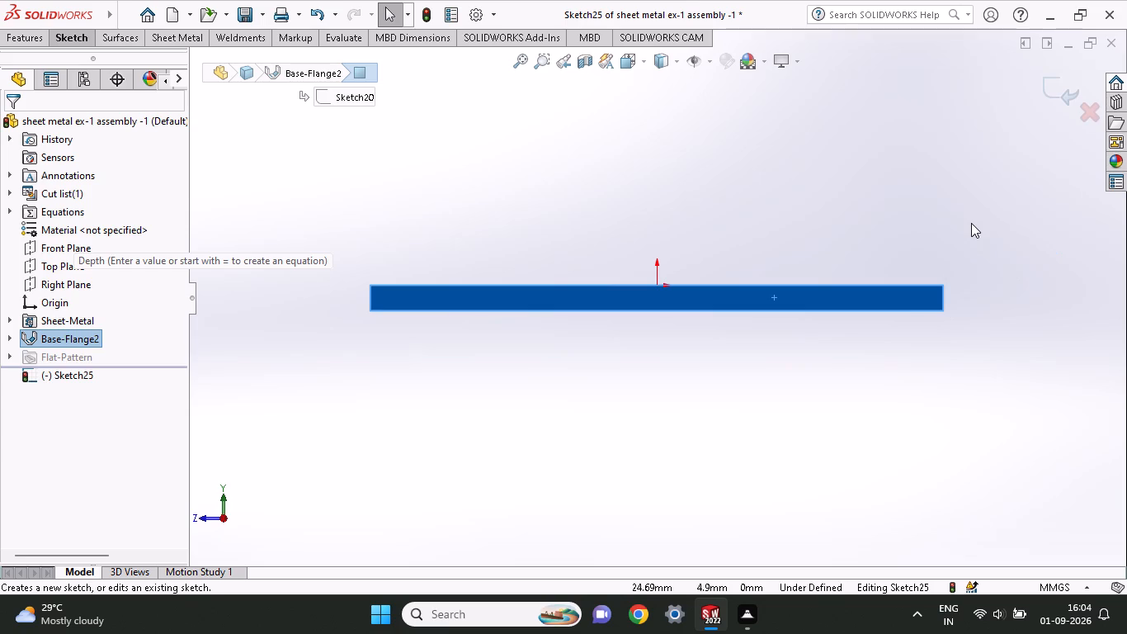
# Sketch two concentric circles centred above the end face's right edge, reaching its lower and upper right corners, about 12.9 and 8.9 mm in diameter.
pyautogui.click(53, 38)
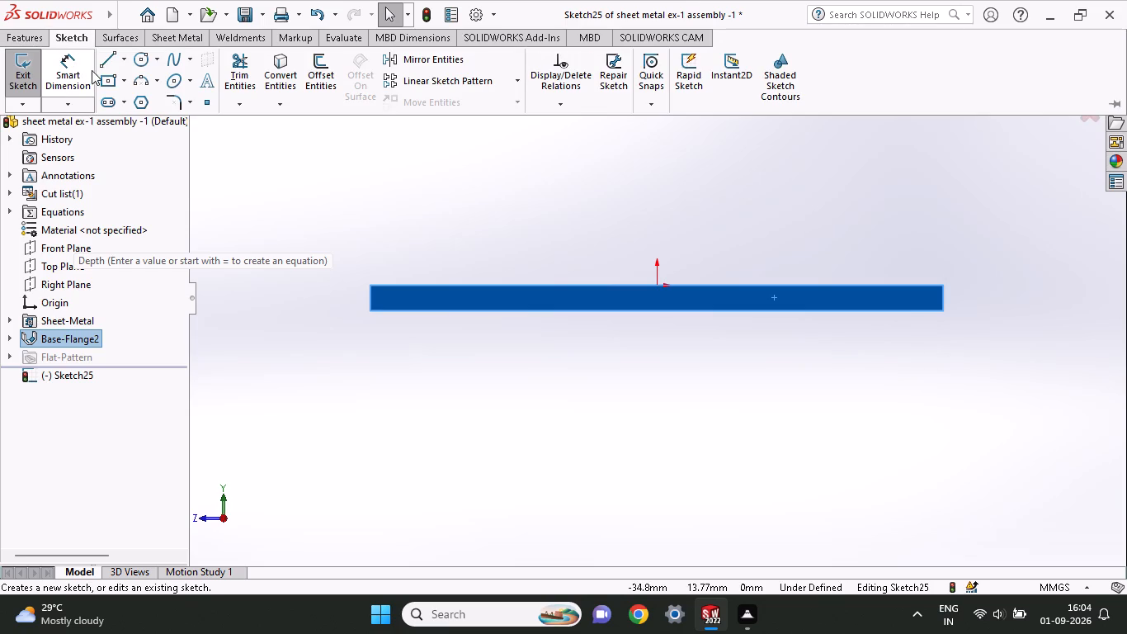
pyautogui.click(131, 58)
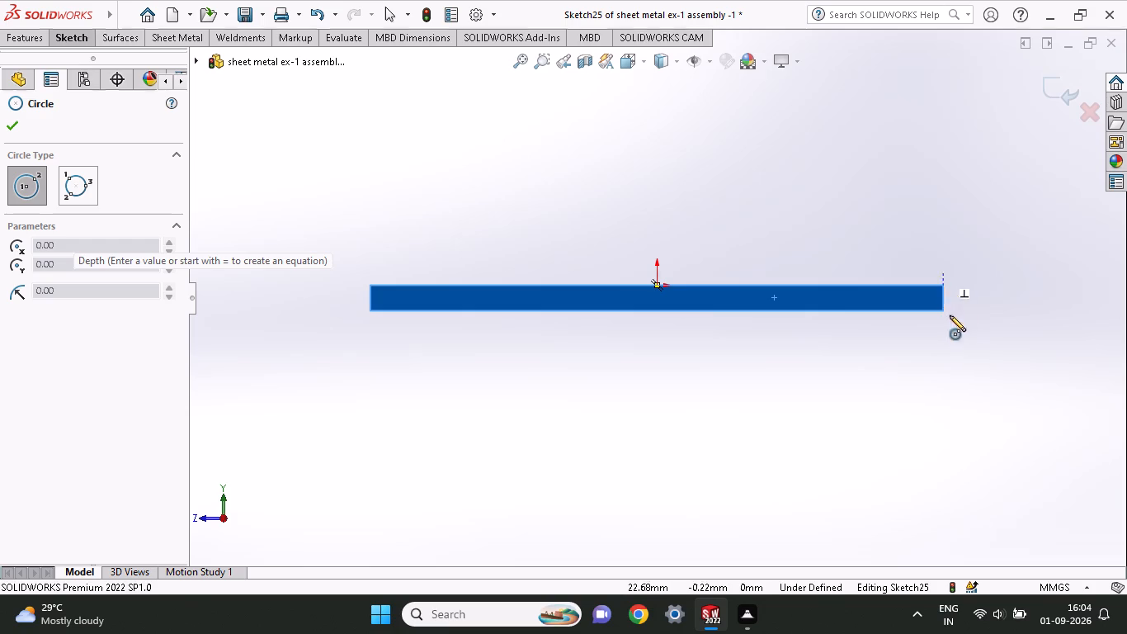
pyautogui.click(940, 229)
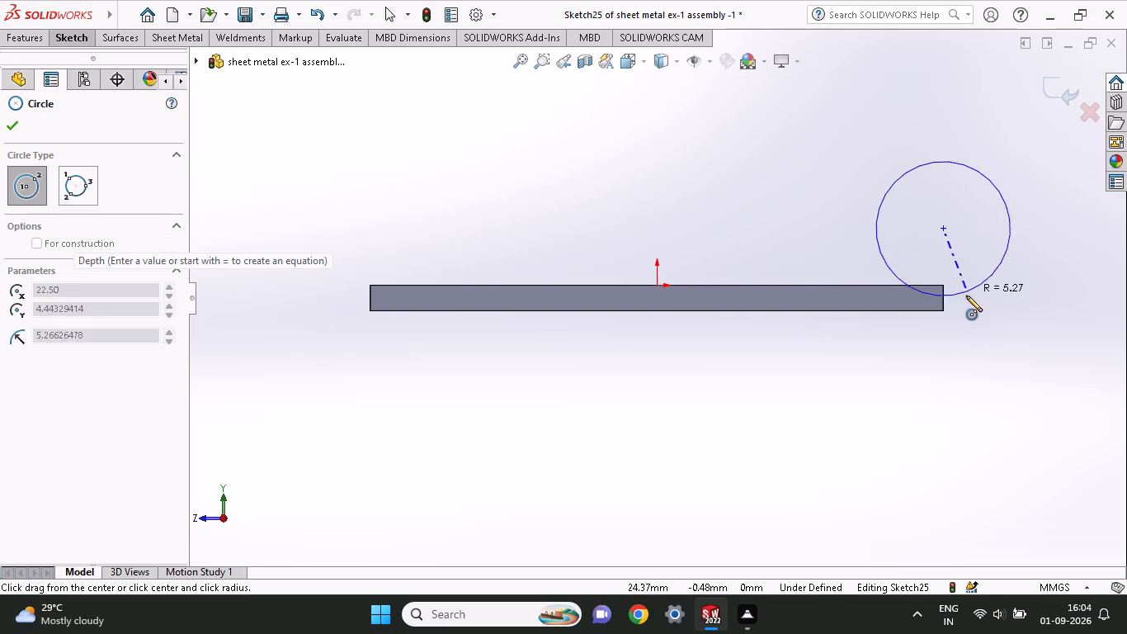
pyautogui.click(943, 313)
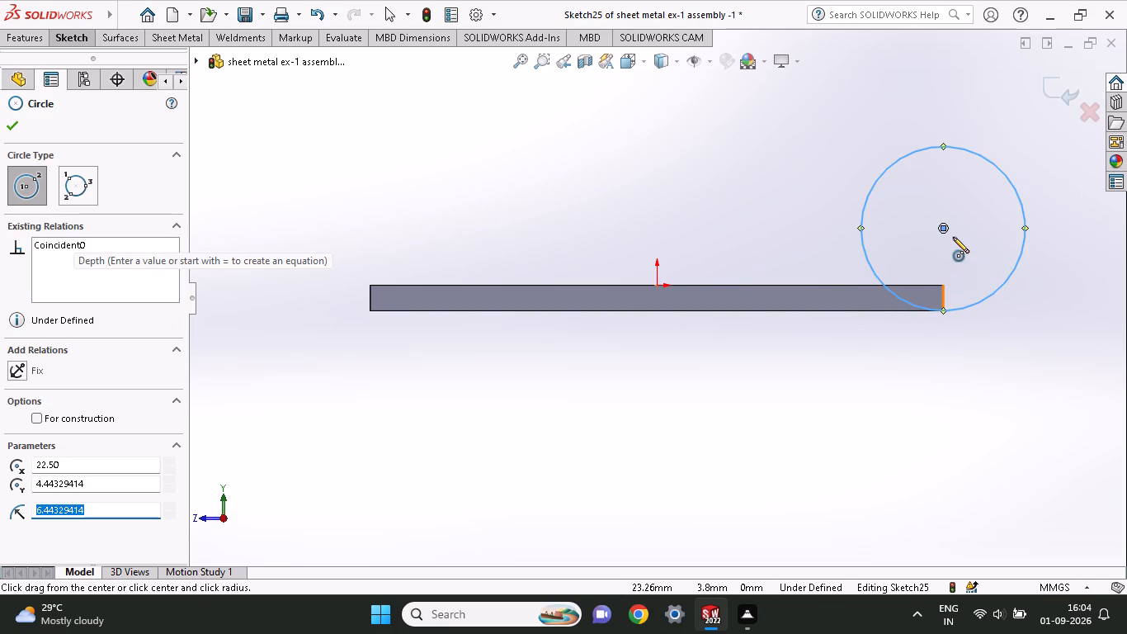
pyautogui.click(945, 229)
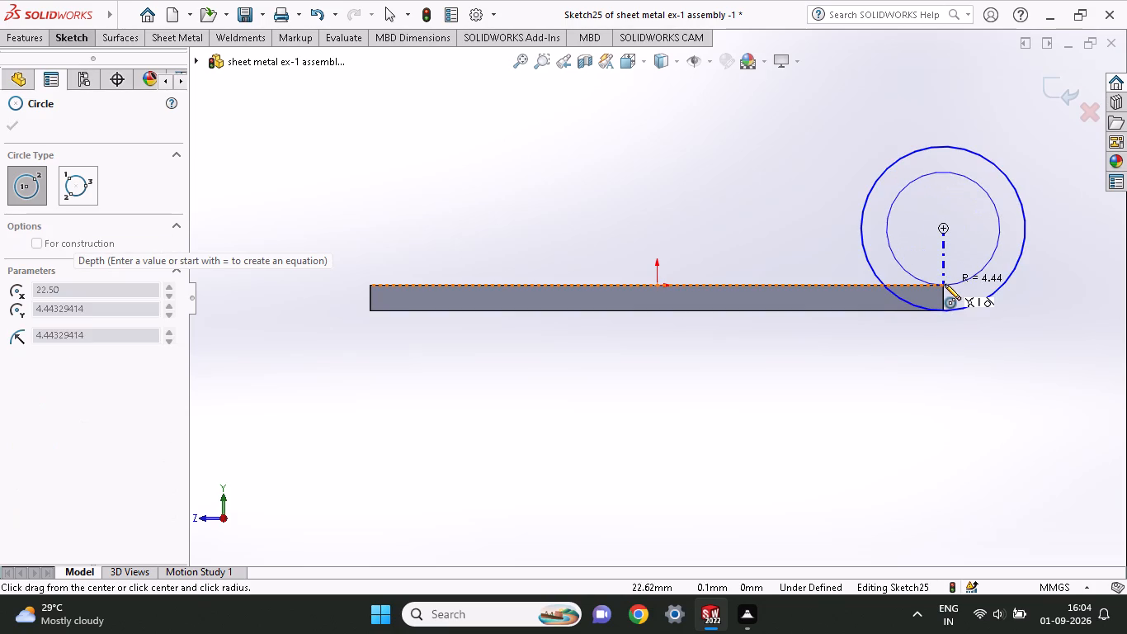
pyautogui.click(945, 284)
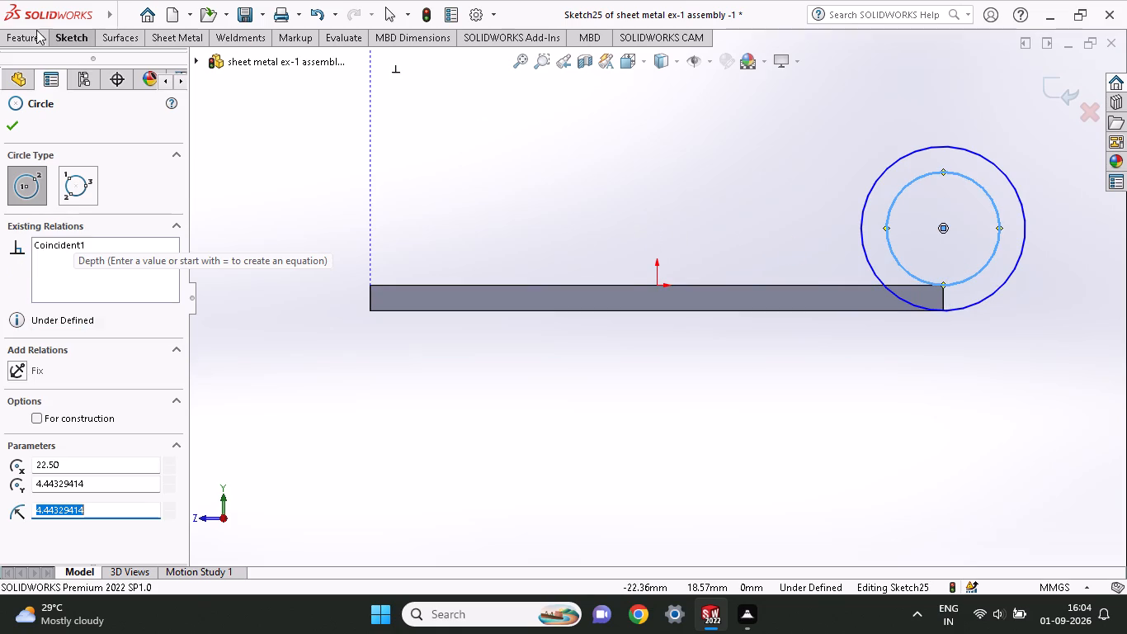
# Dimension the outer circle with a 10 mm diameter.
pyautogui.click(58, 37)
pyautogui.click(54, 63)
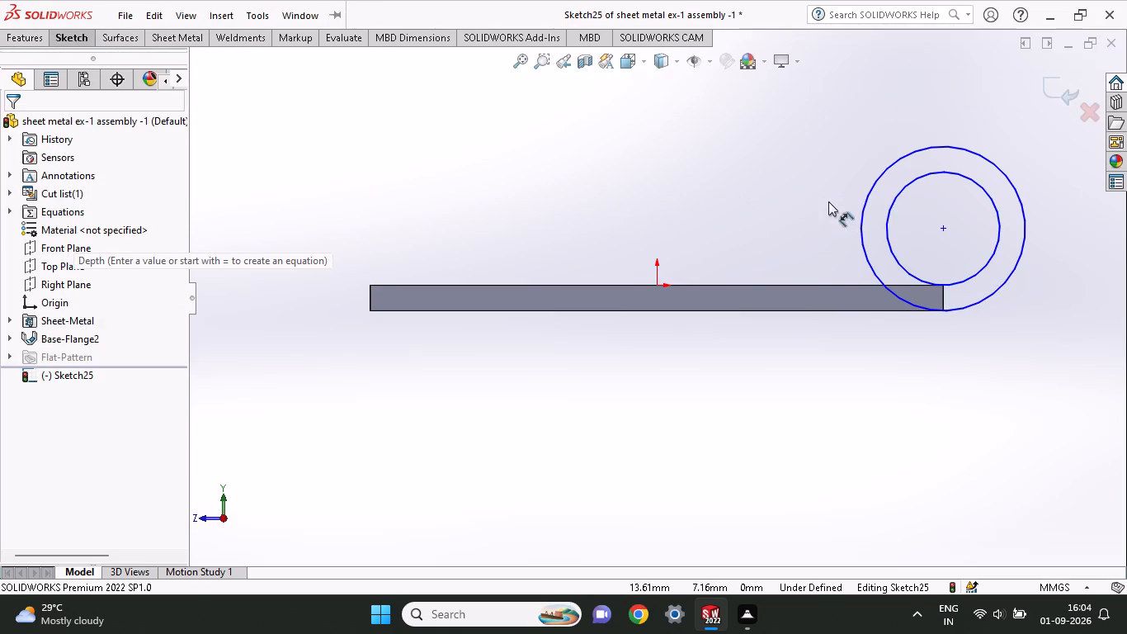
pyautogui.click(870, 258)
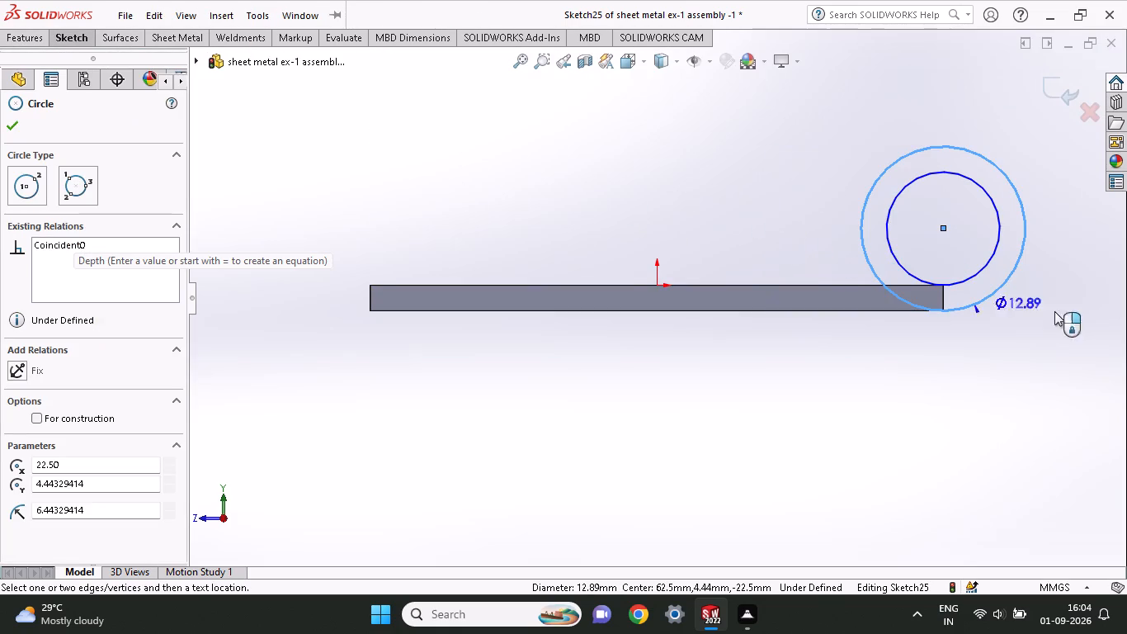
pyautogui.click(1041, 343)
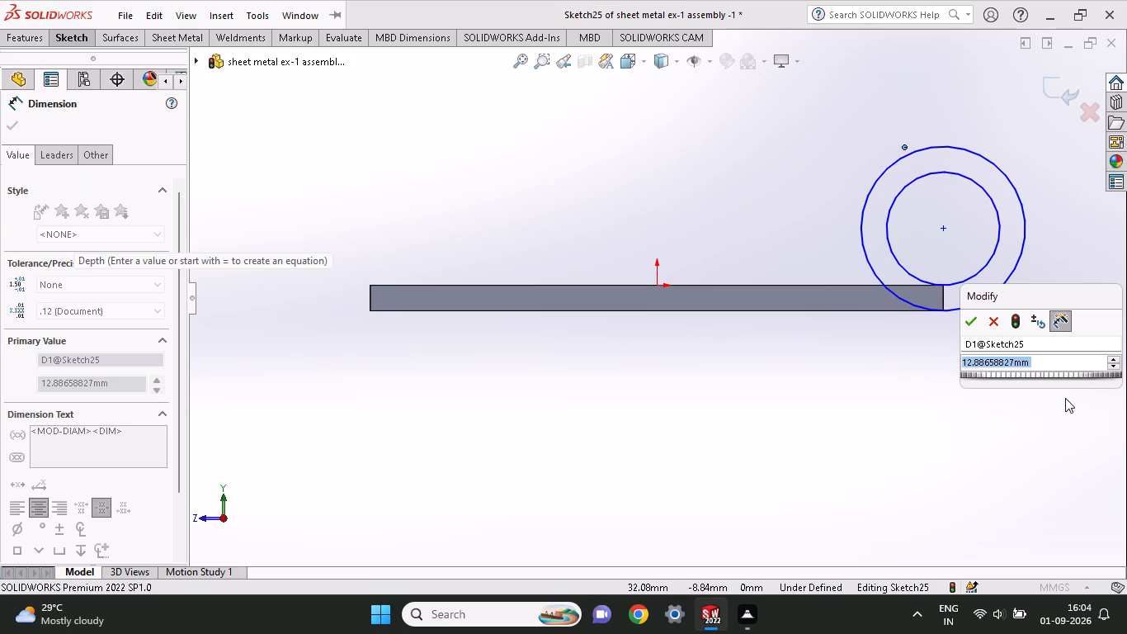
pyautogui.write('10')
pyautogui.press('Return')
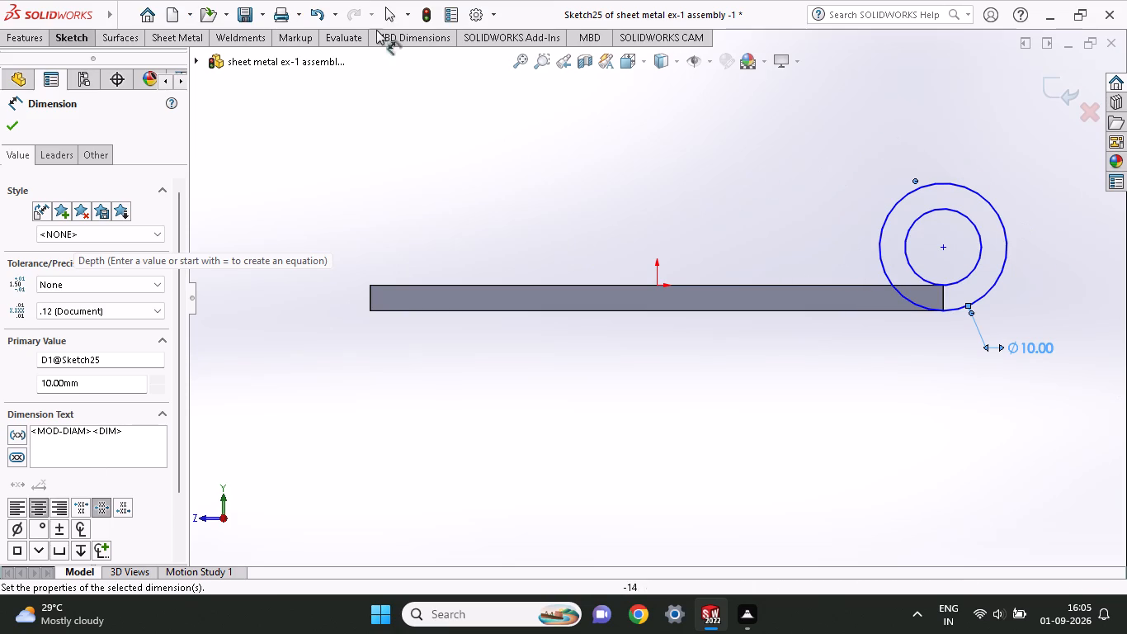
# Sketch a vertical line from the outer circle's left quadrant point down to the plate's top edge.
pyautogui.click(72, 36)
pyautogui.click(121, 61)
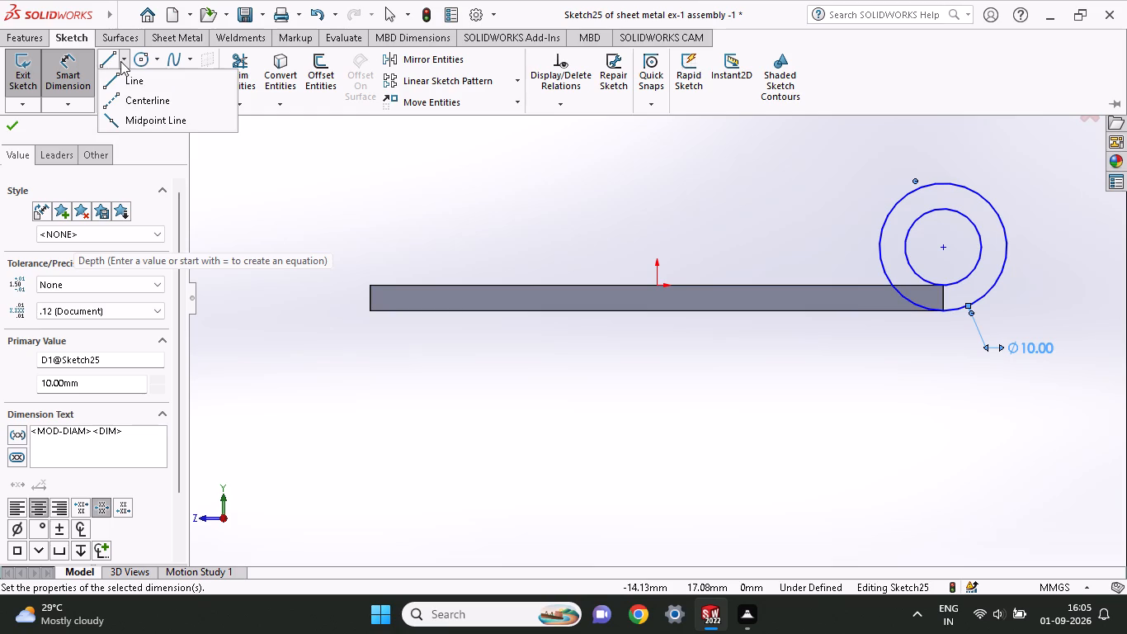
pyautogui.click(112, 61)
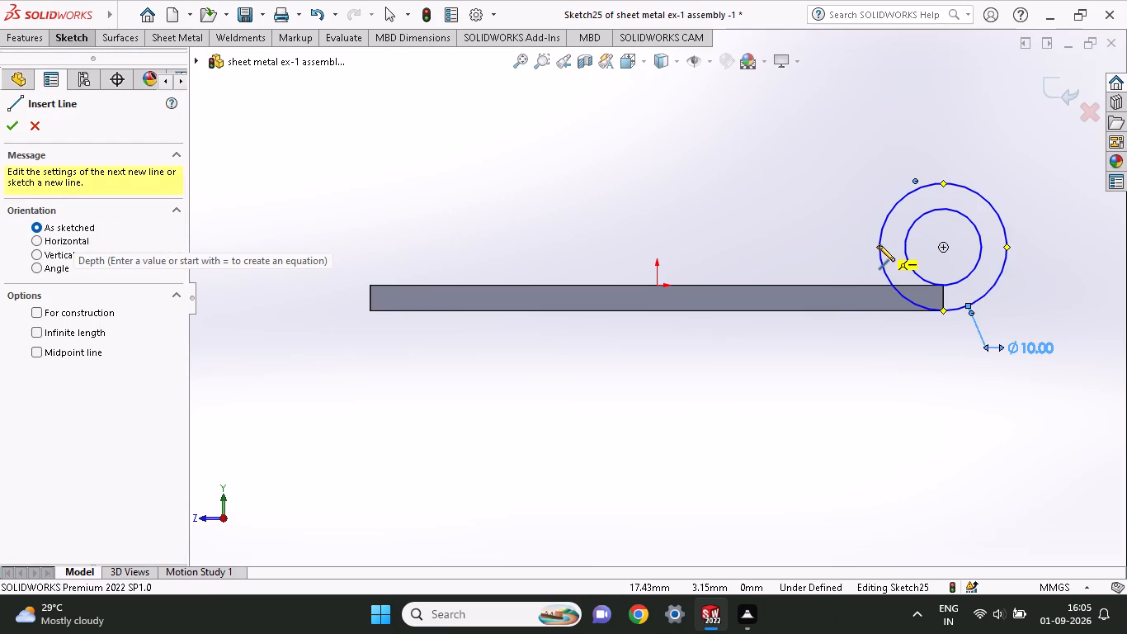
pyautogui.click(879, 245)
pyautogui.click(880, 284)
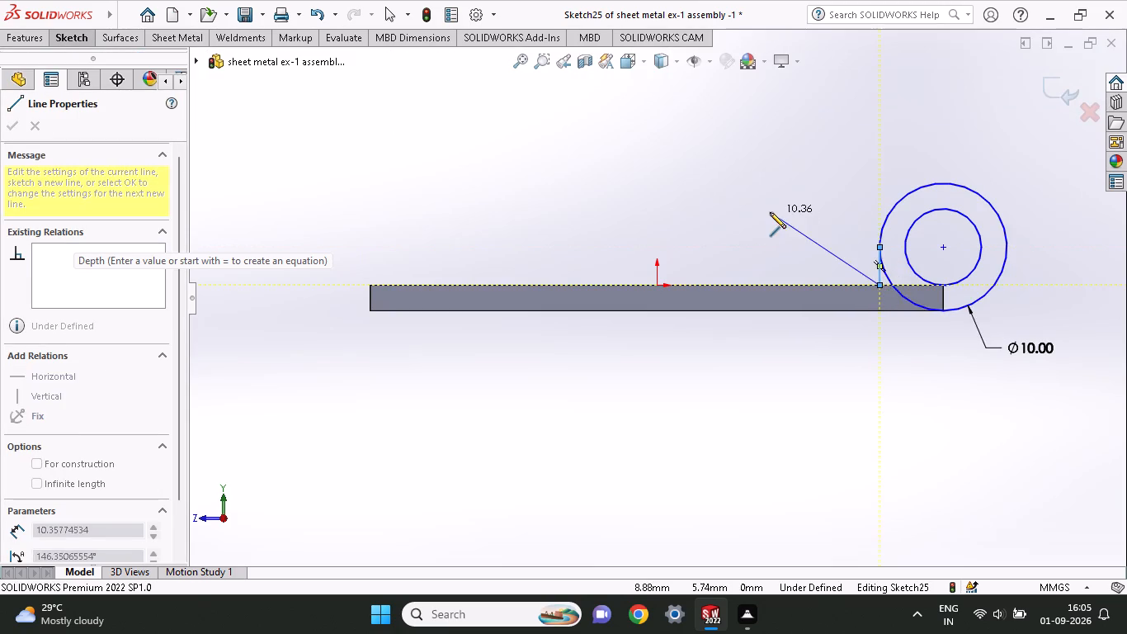
pyautogui.rightClick(770, 212)
pyautogui.click(794, 230)
# Sketch a 3 mm vertical line from the inner circle's left quadrant to the plate's top edge, then a 2 mm horizontal line joining the outer one.
pyautogui.click(68, 35)
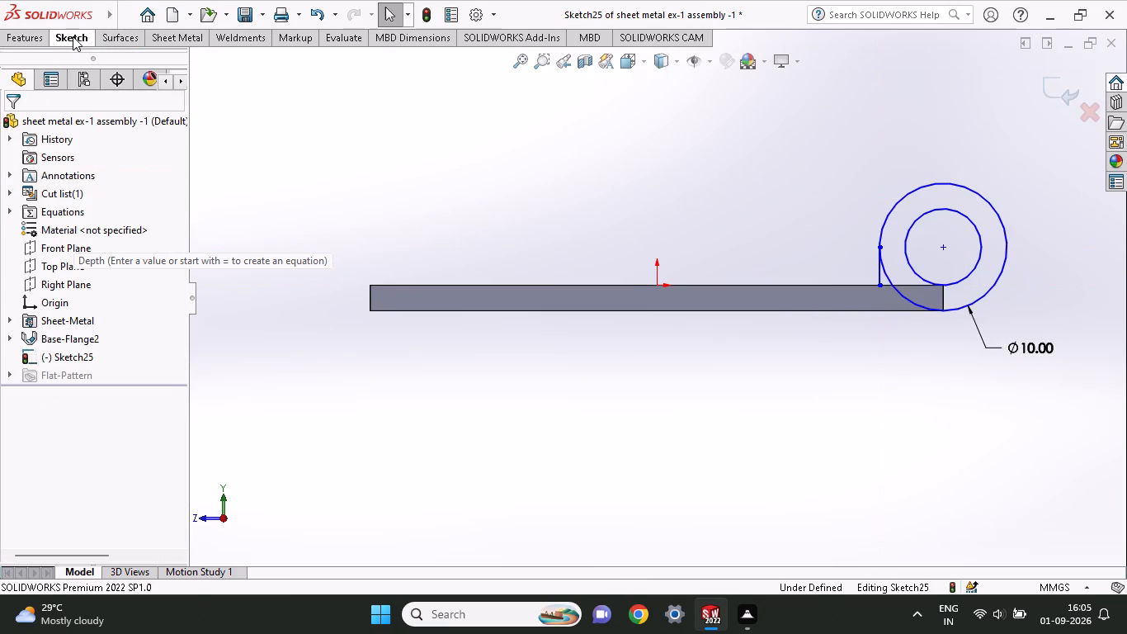
pyautogui.click(109, 61)
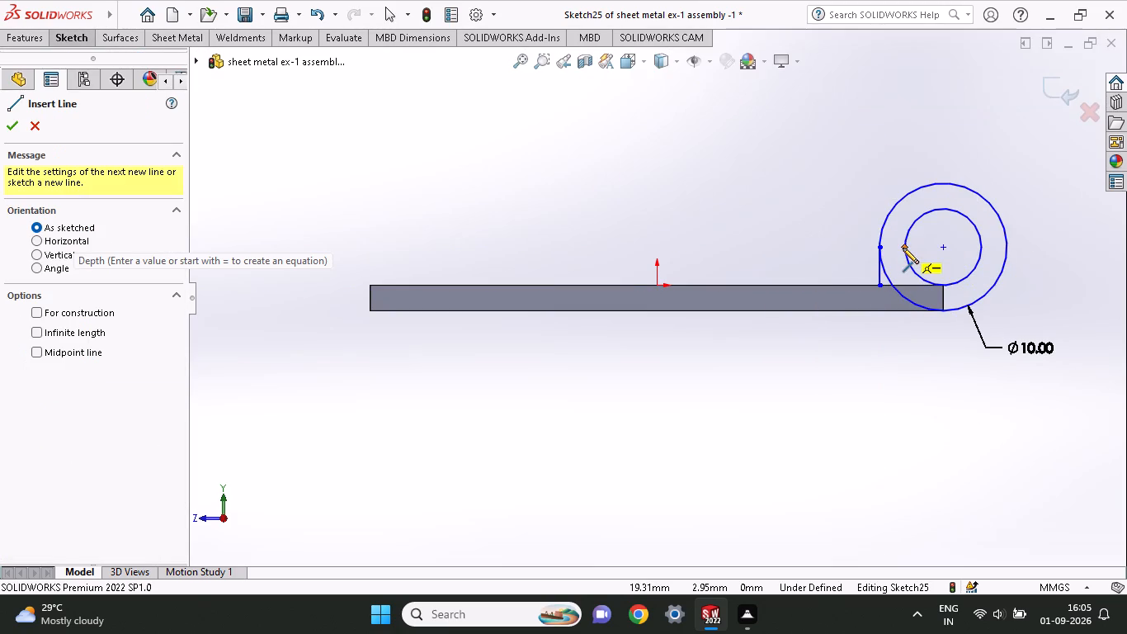
pyautogui.click(903, 248)
pyautogui.click(904, 284)
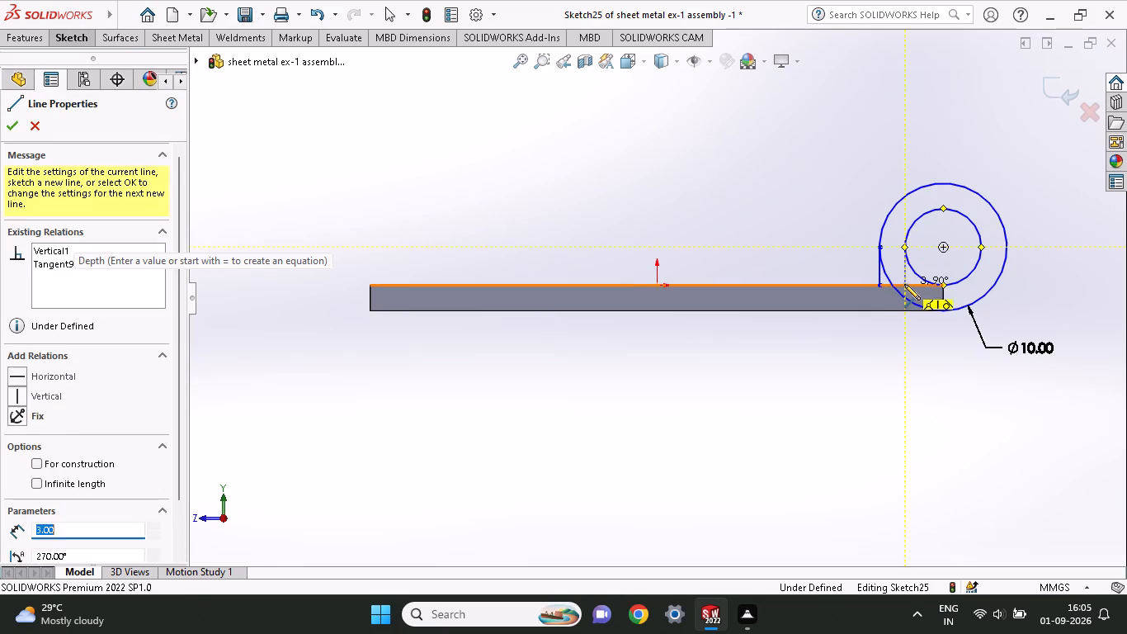
pyautogui.click(881, 286)
pyautogui.rightClick(767, 220)
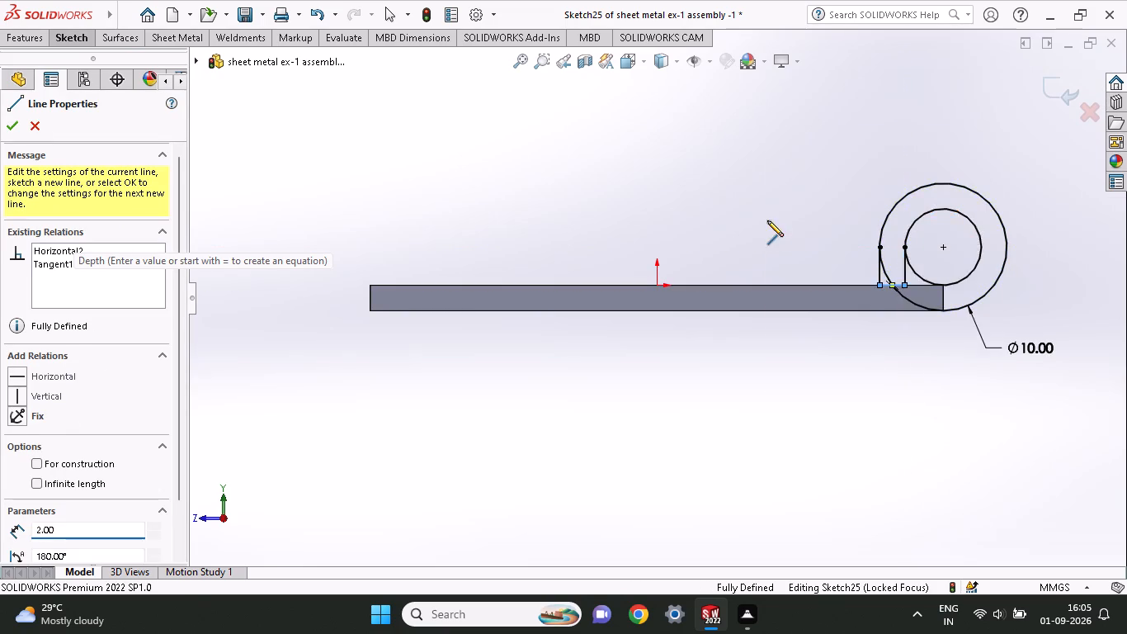
pyautogui.click(779, 228)
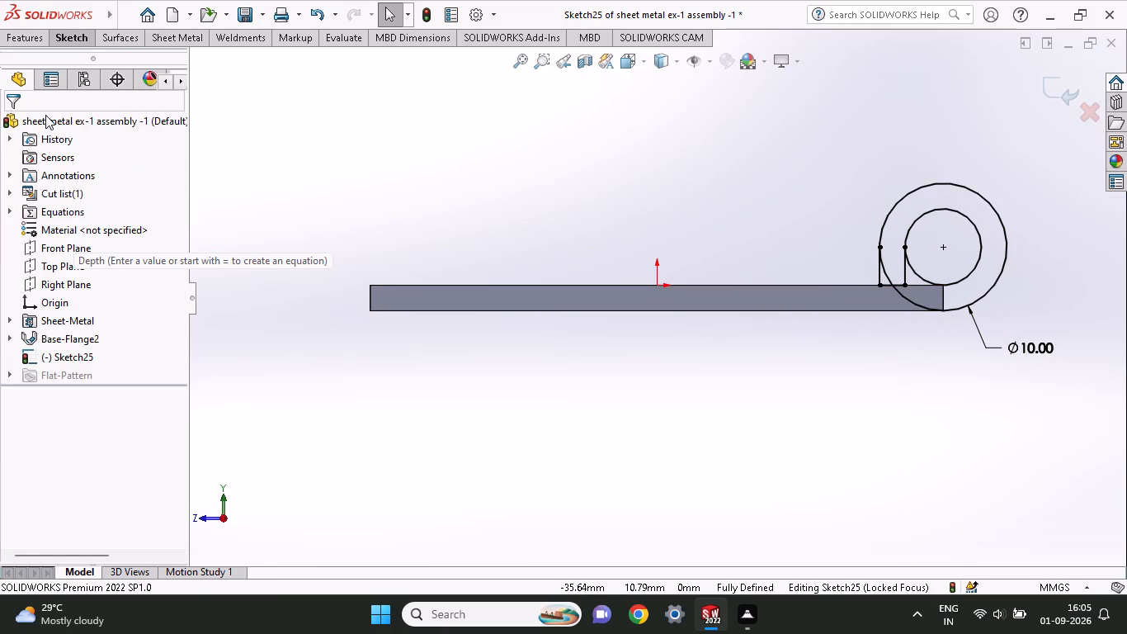
# Sketch a vertical line along the plate's right end edge, joining the bottom points of the inner and outer circles.
pyautogui.click(73, 46)
pyautogui.click(111, 68)
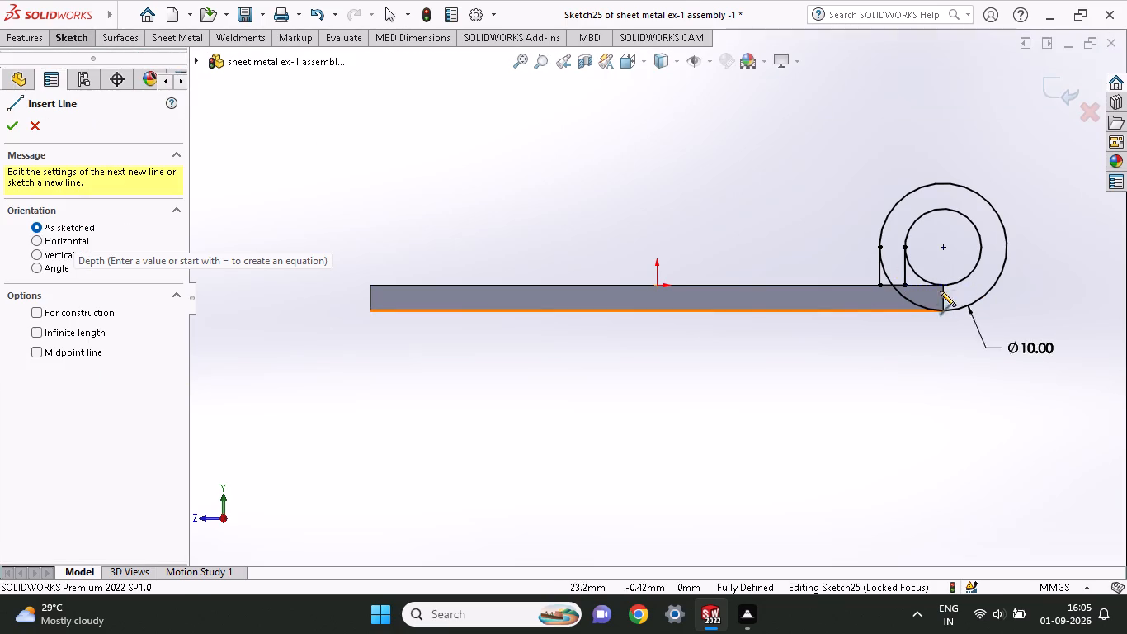
pyautogui.click(944, 283)
pyautogui.click(944, 310)
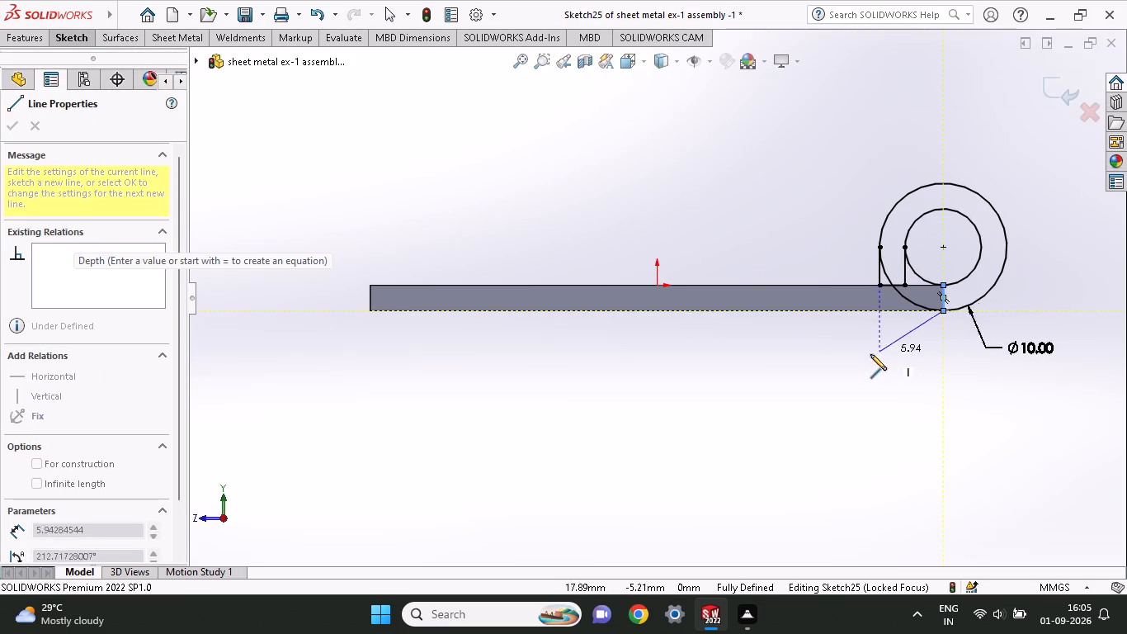
pyautogui.rightClick(868, 355)
pyautogui.click(885, 364)
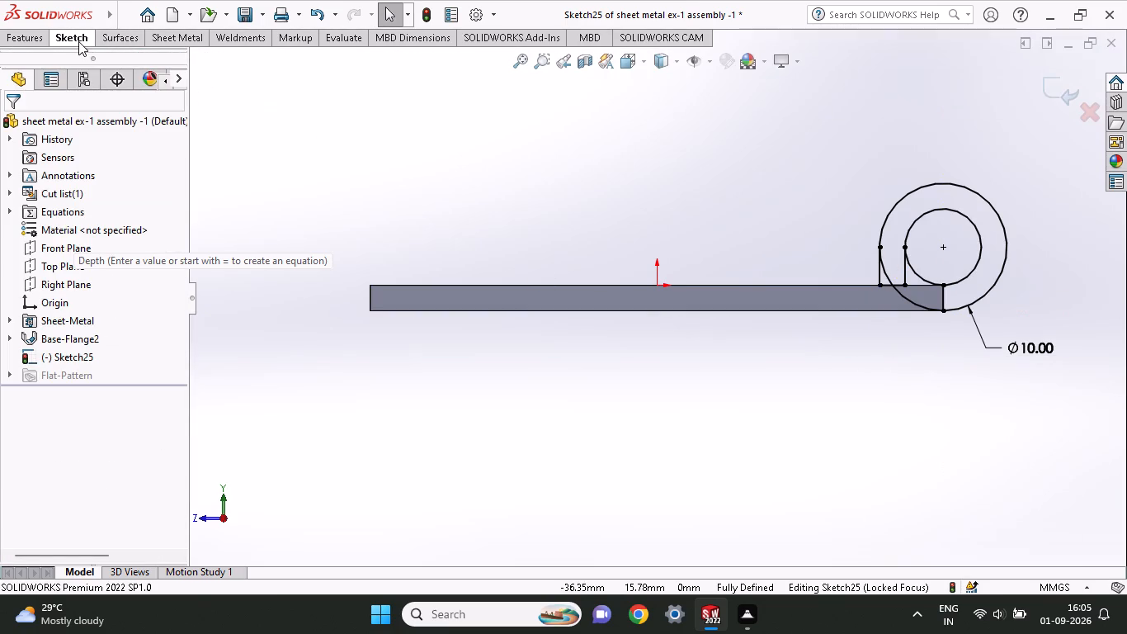
# Trim away the lower-left quarter arcs of the outer and inner circles using Trim to closest.
pyautogui.click(78, 41)
pyautogui.click(232, 68)
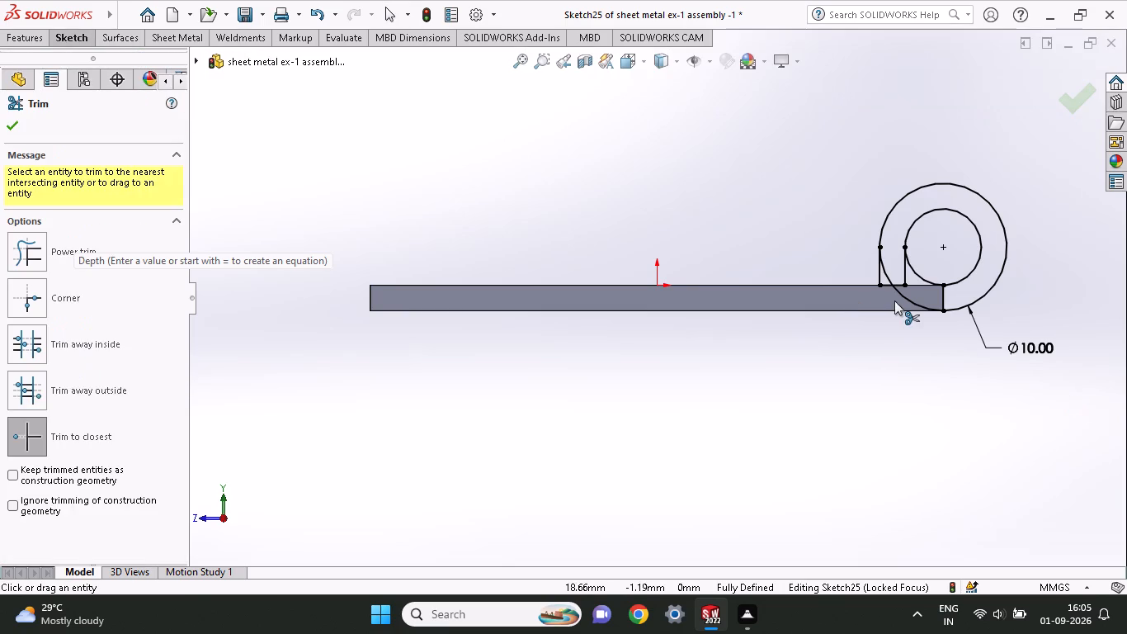
pyautogui.click(899, 295)
pyautogui.click(886, 274)
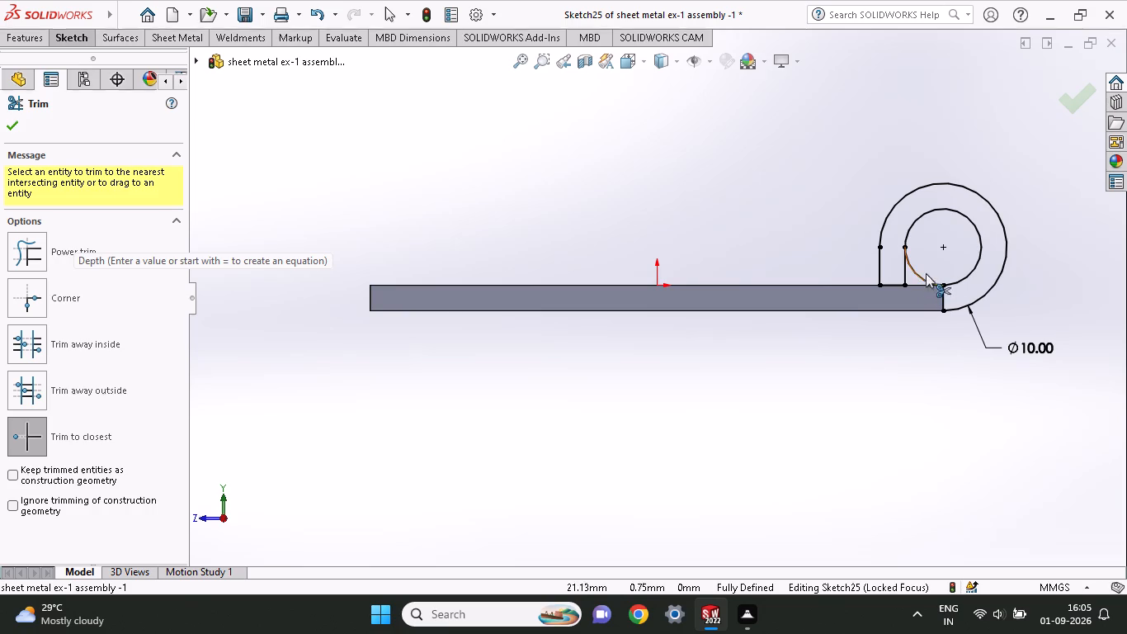
pyautogui.click(919, 276)
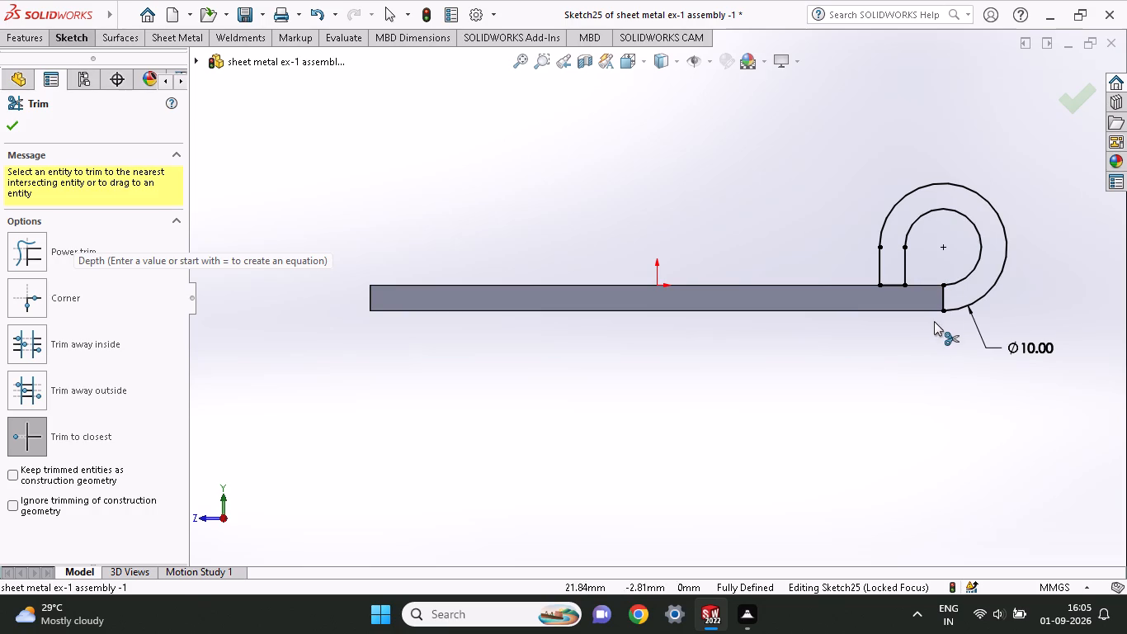
# Boss-extrude the hinge profile along the plate, Up To Vertex at the plate's far top end edge, with the result merged.
pyautogui.moveTo(906, 321); pyautogui.dragTo(908, 351, button='middle')
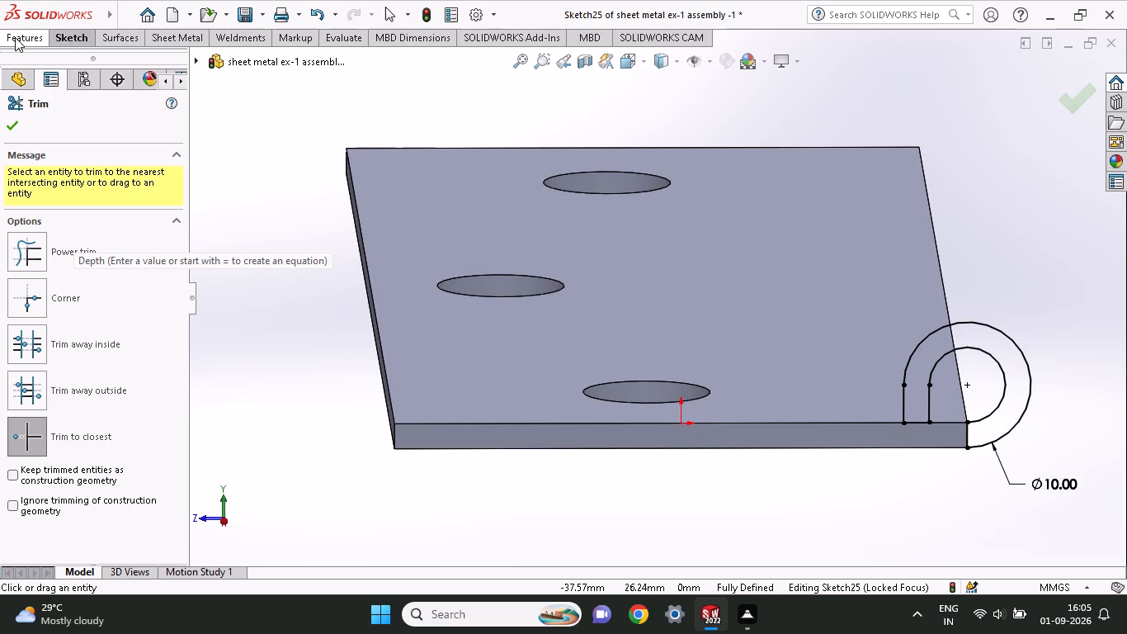
pyautogui.click(15, 37)
pyautogui.click(31, 80)
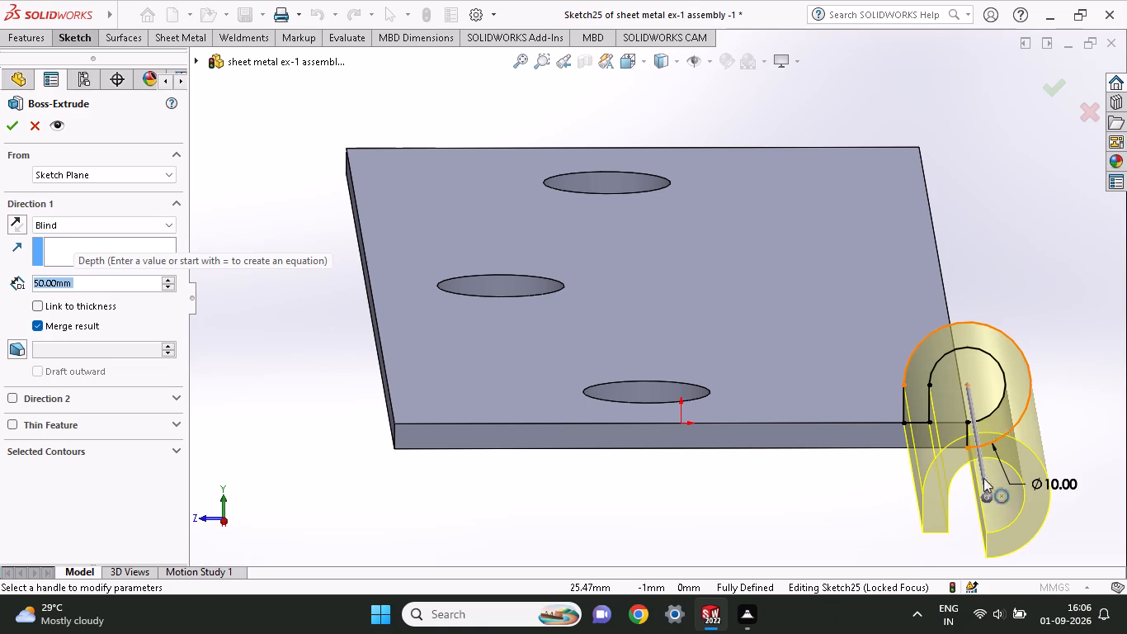
pyautogui.moveTo(982, 494); pyautogui.dragTo(973, 182)
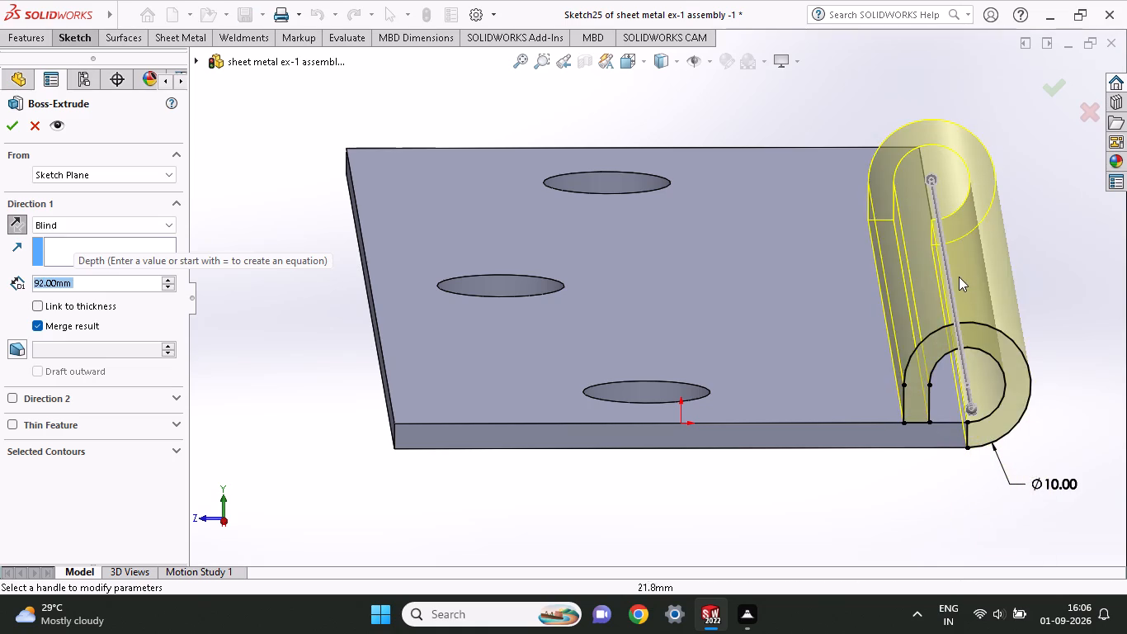
pyautogui.moveTo(959, 277); pyautogui.dragTo(982, 288, button='middle')
pyautogui.moveTo(805, 144); pyautogui.dragTo(705, 50)
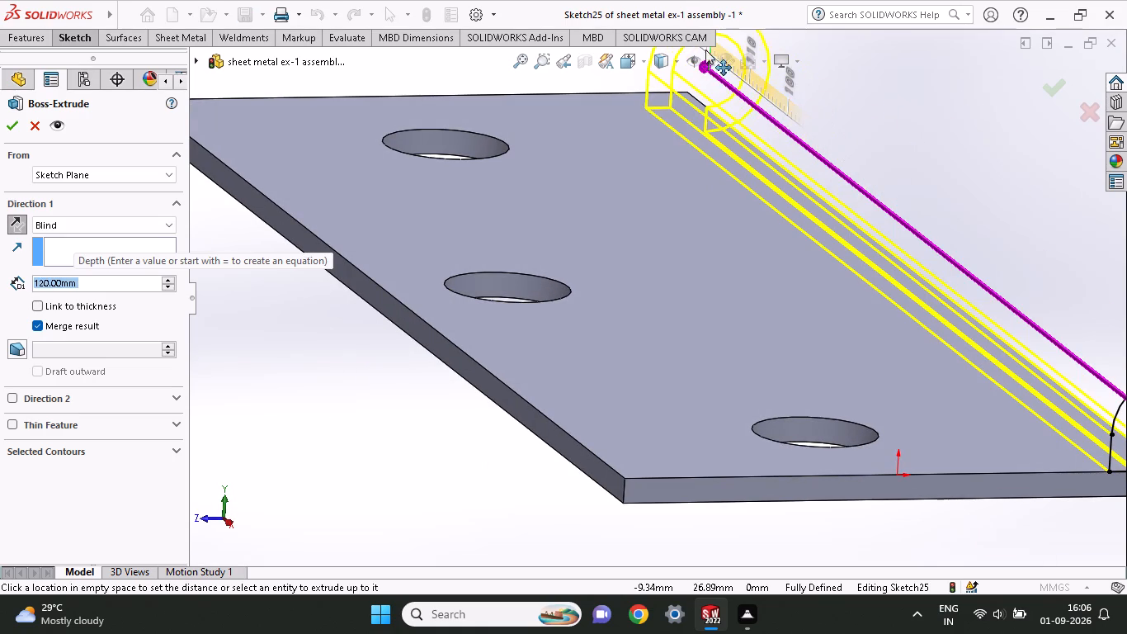
pyautogui.moveTo(705, 50); pyautogui.dragTo(724, 132)
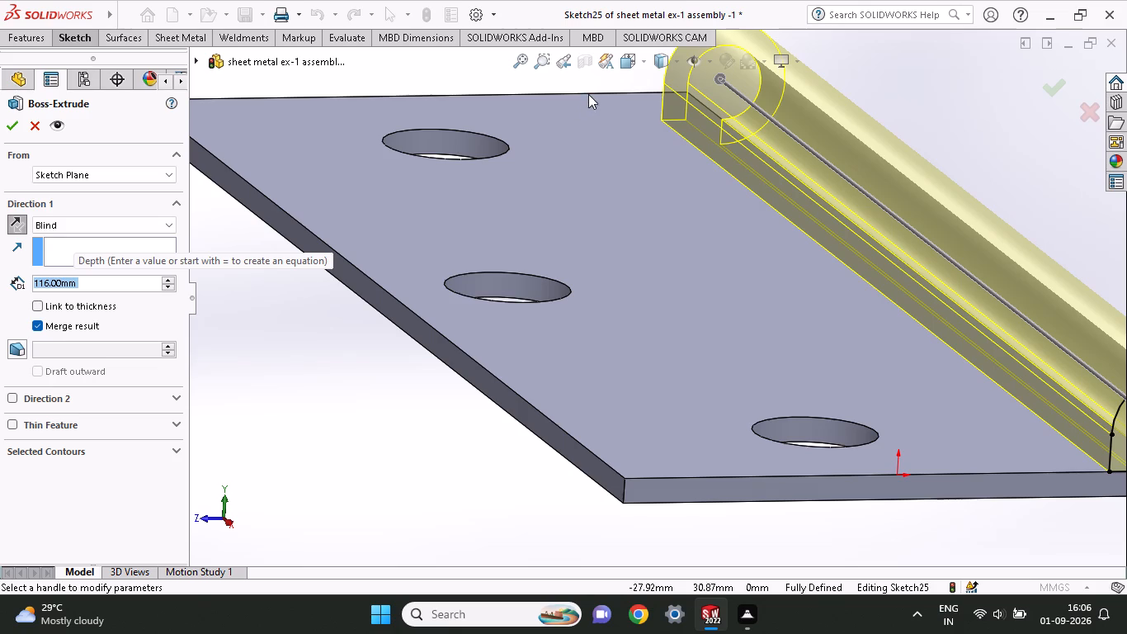
pyautogui.click(588, 94)
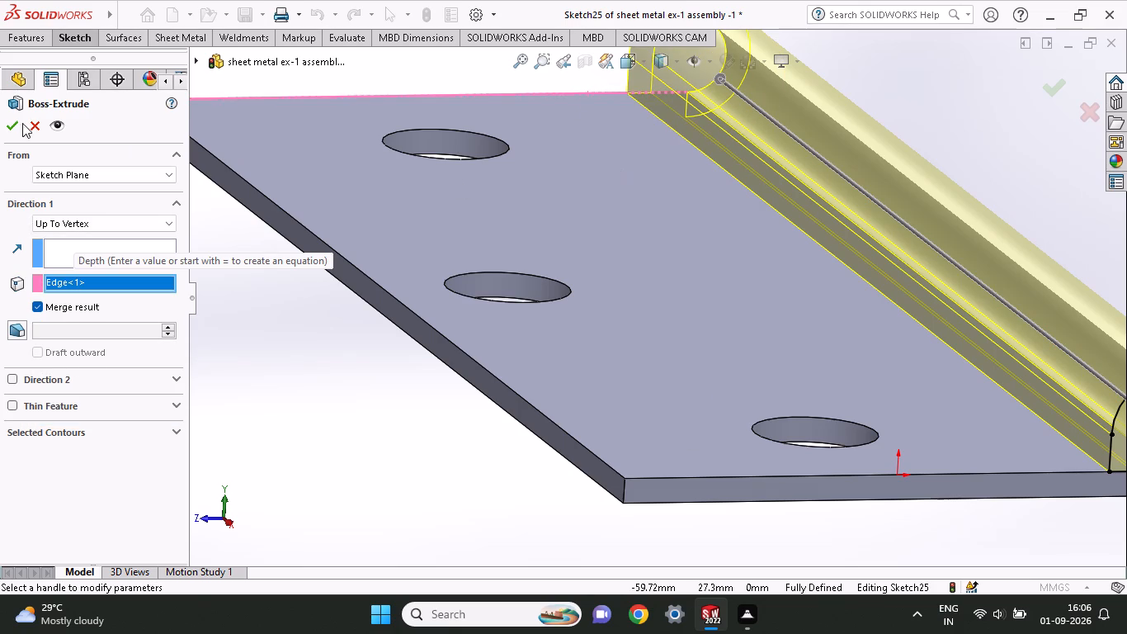
pyautogui.click(3, 123)
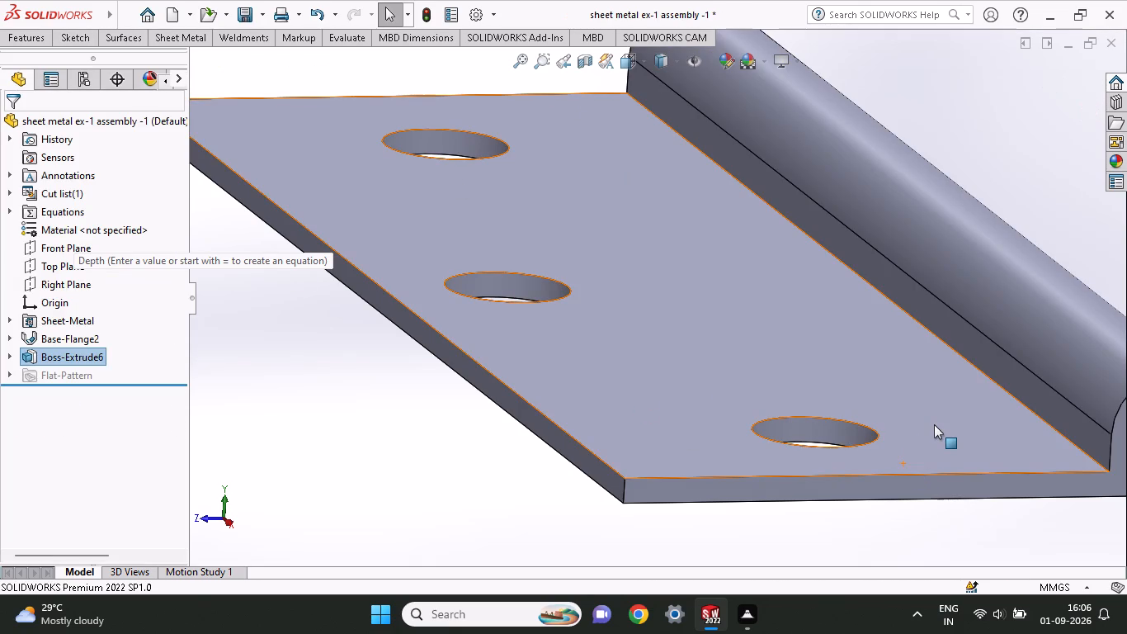
pyautogui.keyDown('ctrl'); pyautogui.scroll(4, 934, 424); pyautogui.keyUp('ctrl')
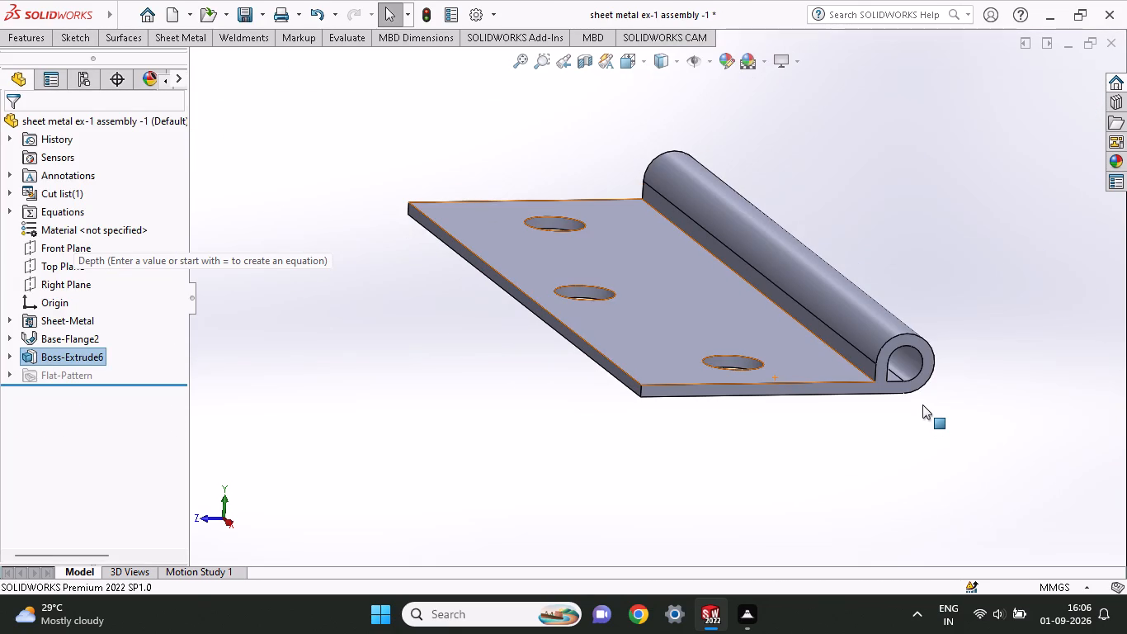
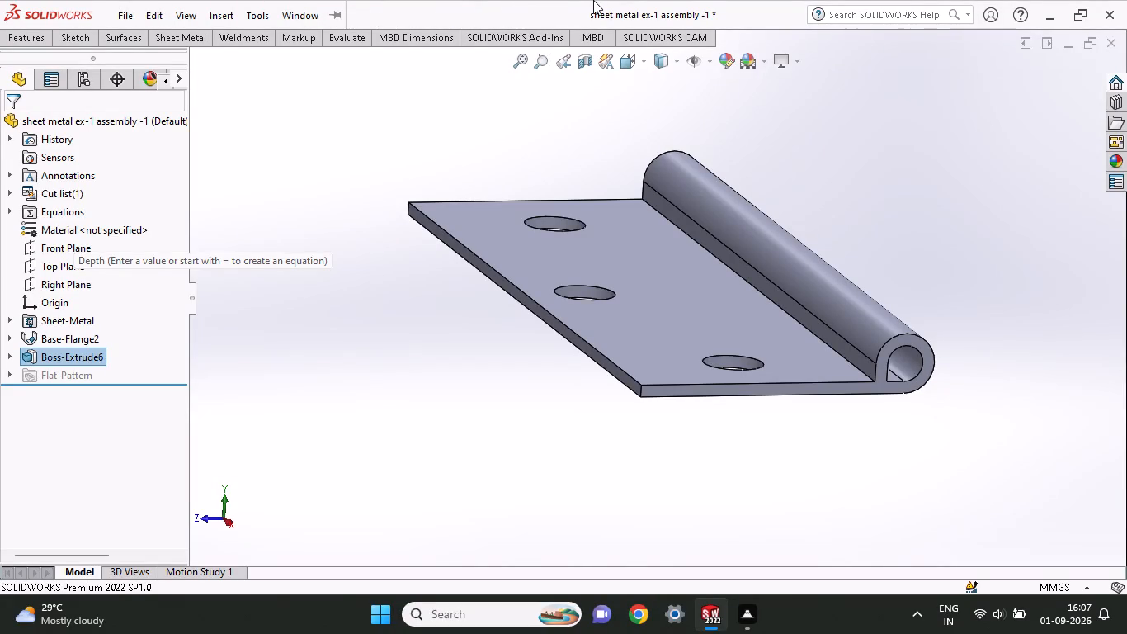
# Open a new sketch on the plate's flat underside face, opposite the rolled hinge.
pyautogui.scroll(1, 737, 0)
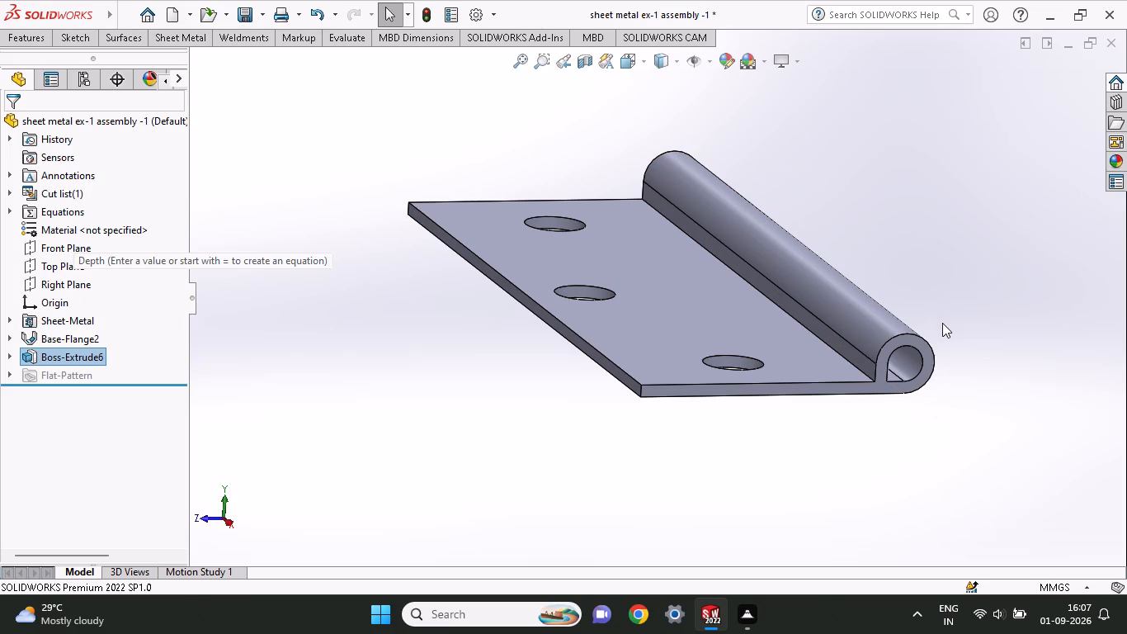
pyautogui.moveTo(942, 323); pyautogui.dragTo(909, 219, button='middle')
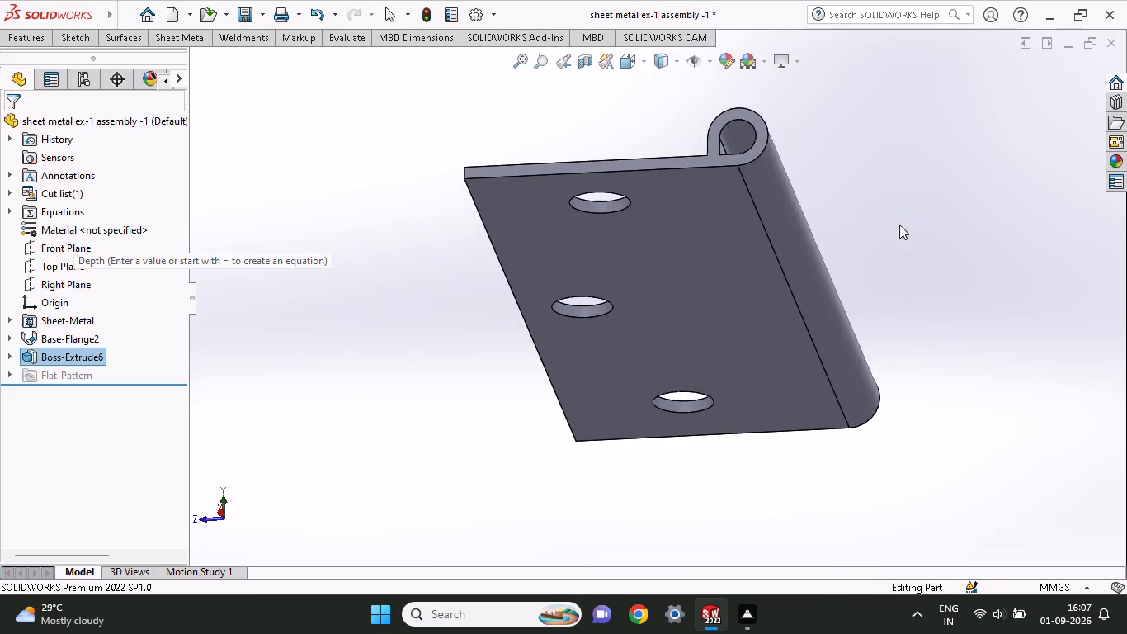
pyautogui.moveTo(834, 234); pyautogui.dragTo(784, 76, button='middle')
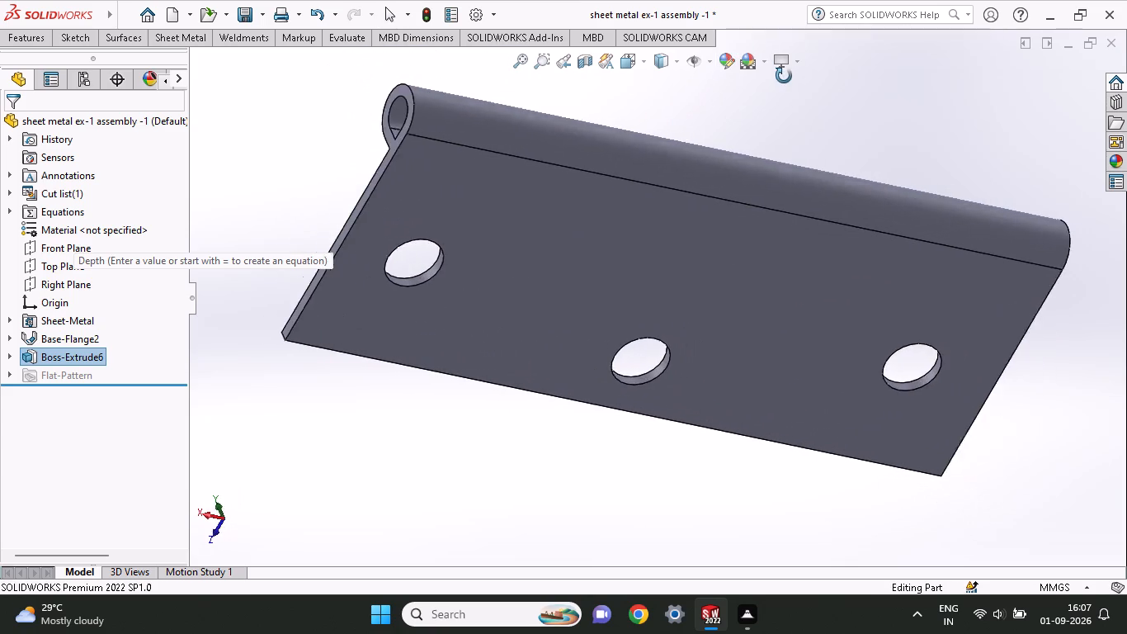
pyautogui.moveTo(784, 76); pyautogui.dragTo(780, 74, button='middle')
pyautogui.click(508, 169)
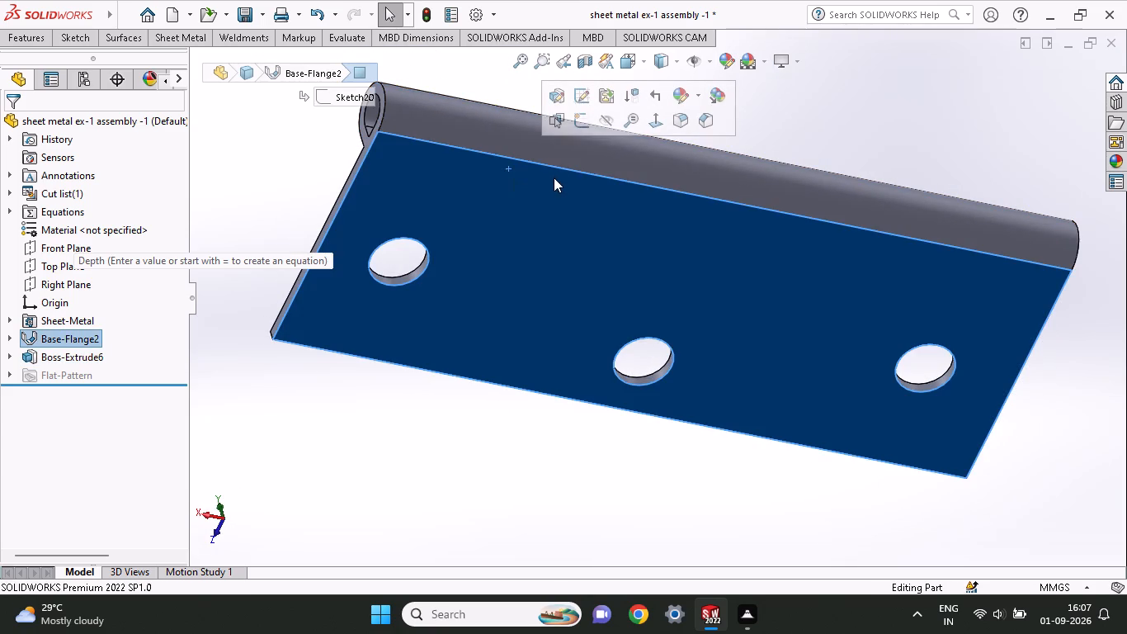
pyautogui.click(581, 116)
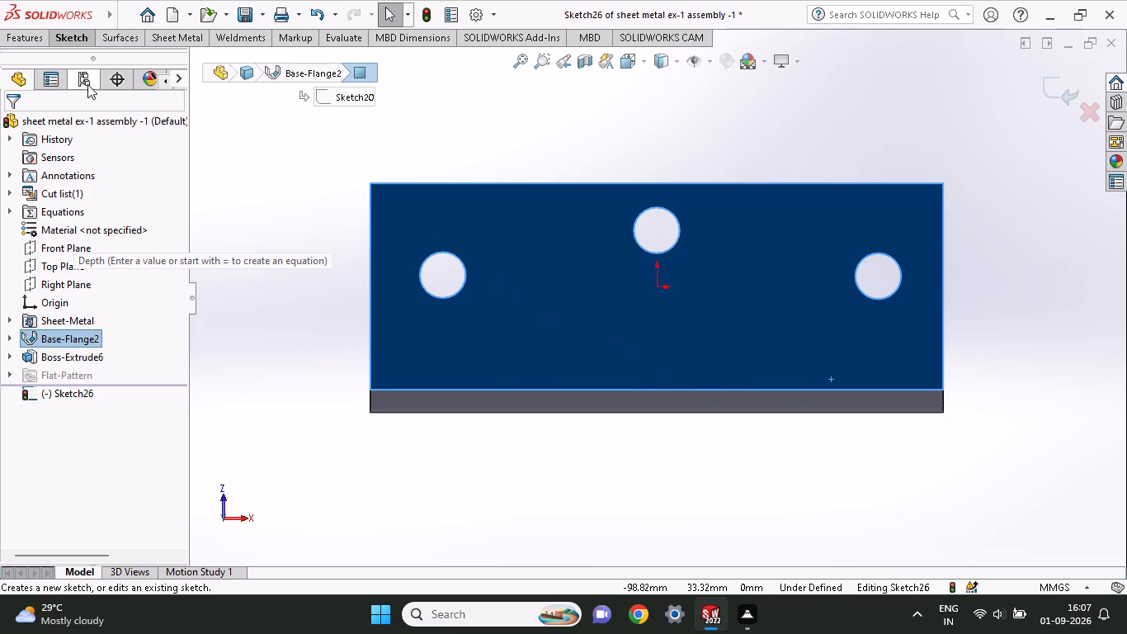
# Sketch three corner rectangles across the hinge roll: about 21 x 13 mm at the left end, about 16 x 16 mm at the right end, one mid-length.
pyautogui.click(74, 39)
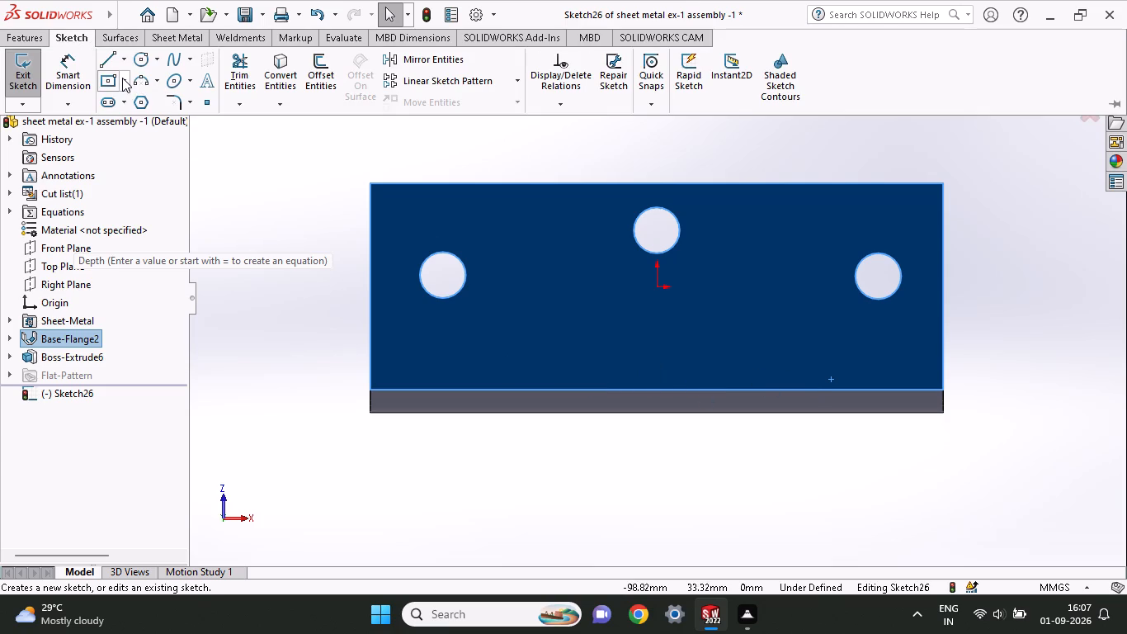
pyautogui.click(122, 78)
pyautogui.click(126, 97)
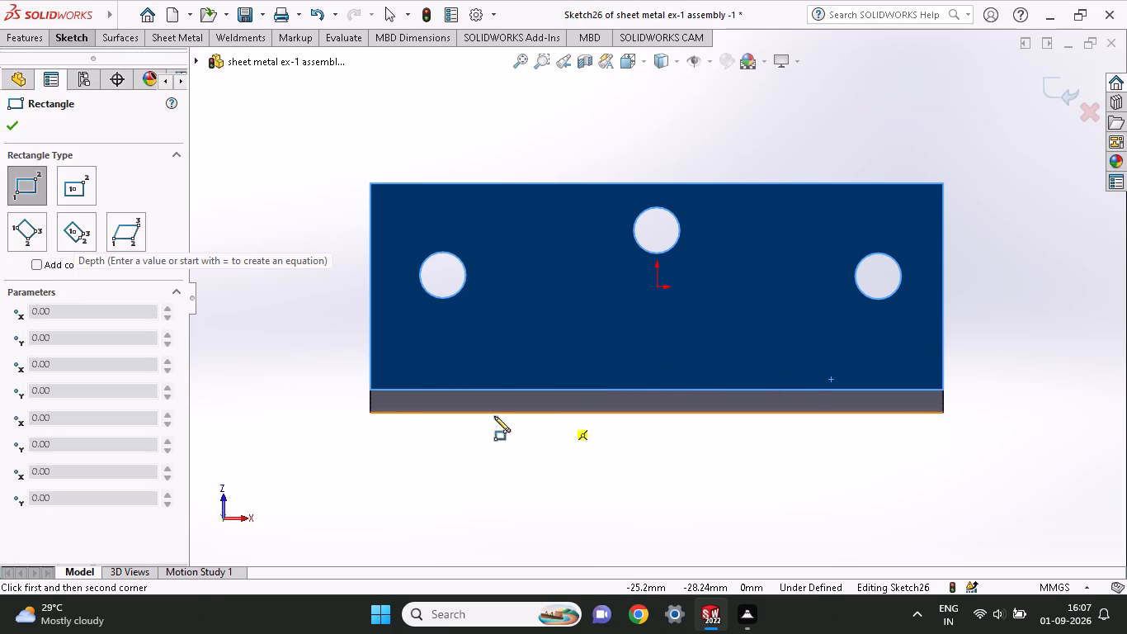
pyautogui.moveTo(390, 374); pyautogui.dragTo(420, 371, button='middle')
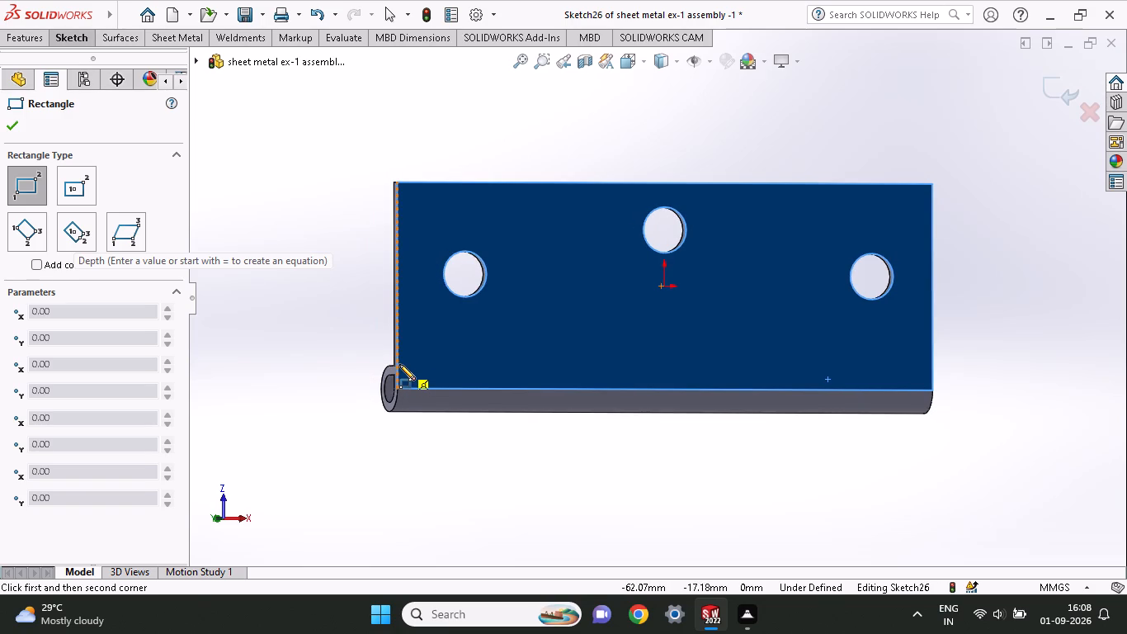
pyautogui.click(399, 364)
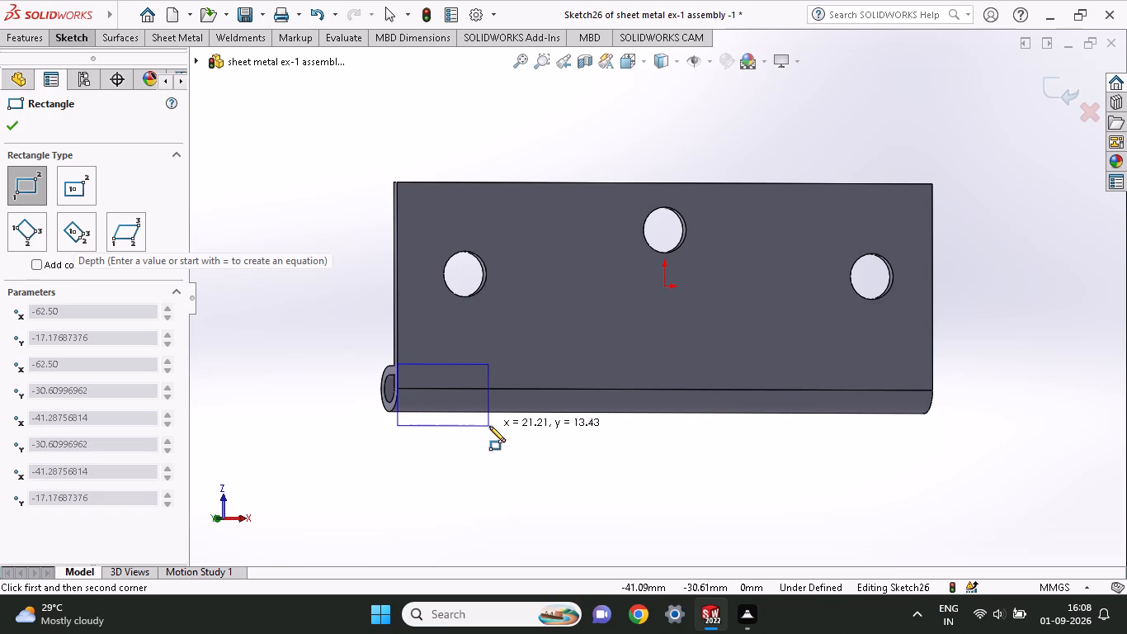
pyautogui.click(489, 426)
pyautogui.moveTo(489, 426); pyautogui.dragTo(477, 428, button='middle')
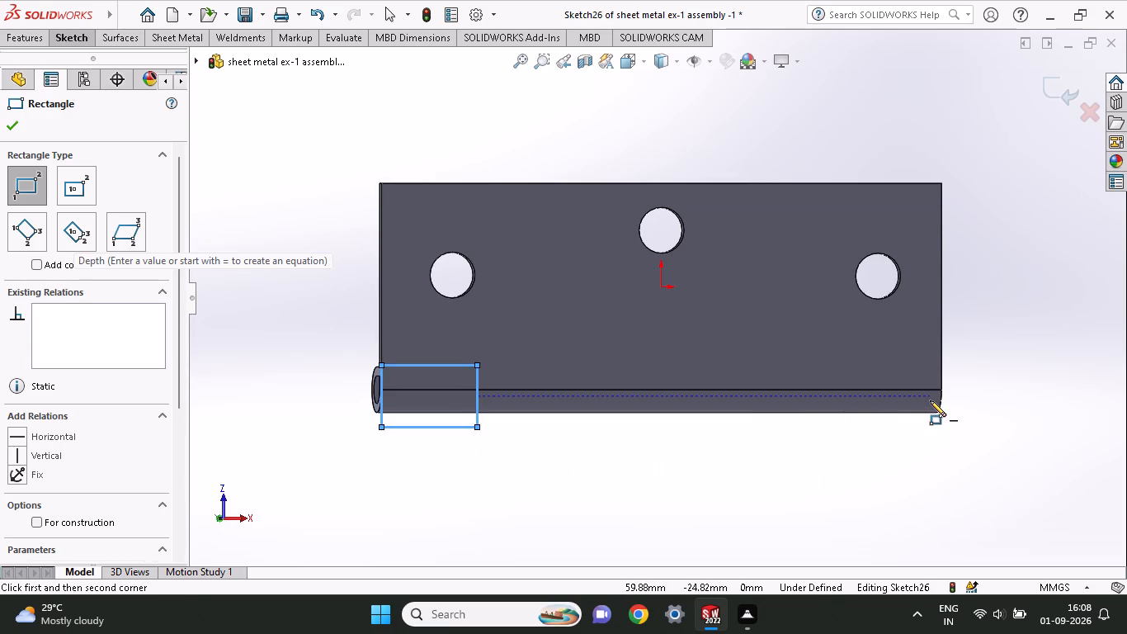
pyautogui.click(939, 359)
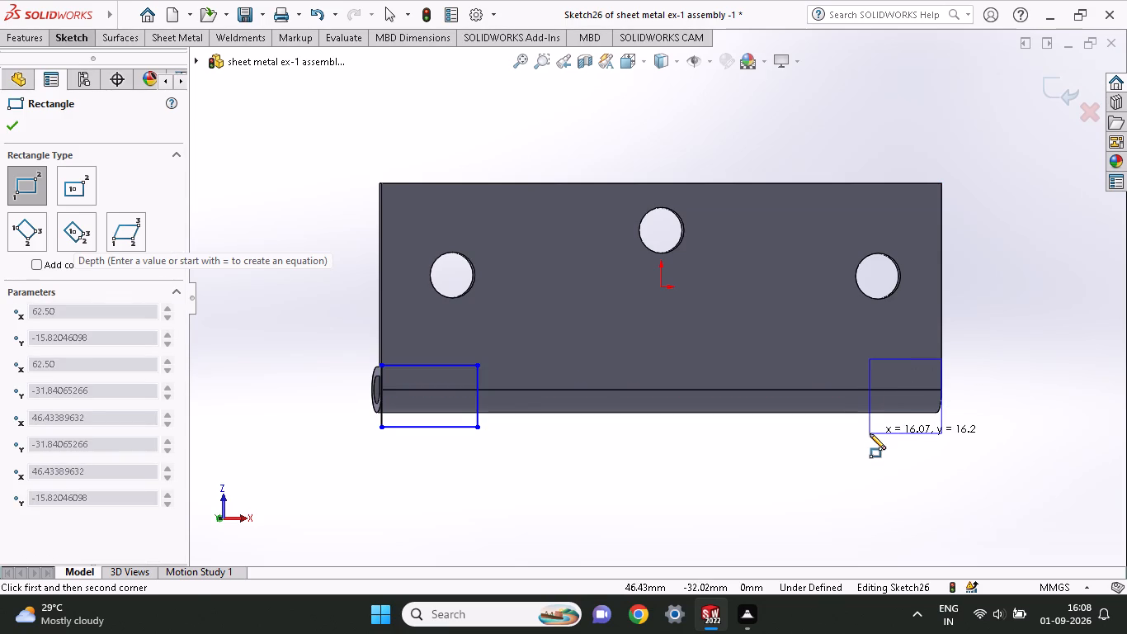
pyautogui.click(870, 433)
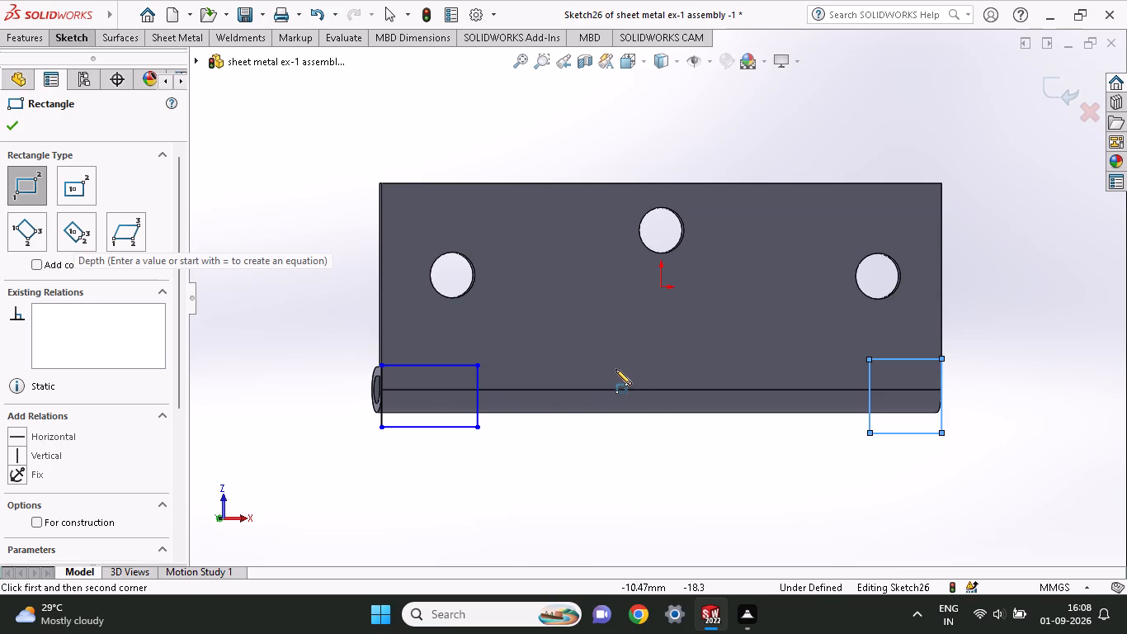
pyautogui.click(625, 364)
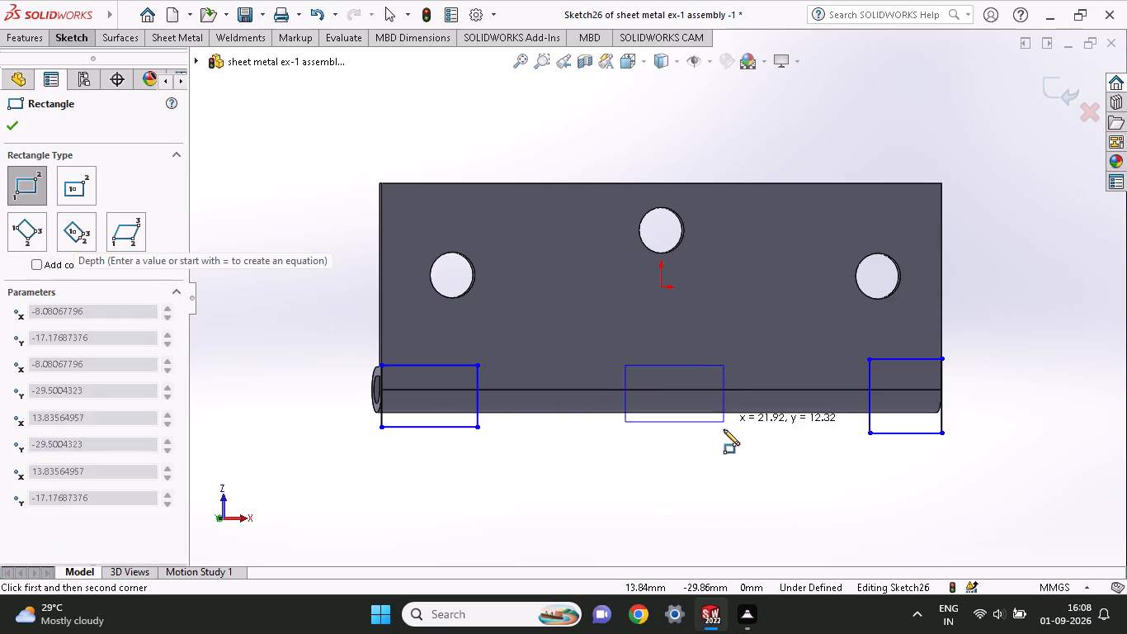
pyautogui.click(726, 435)
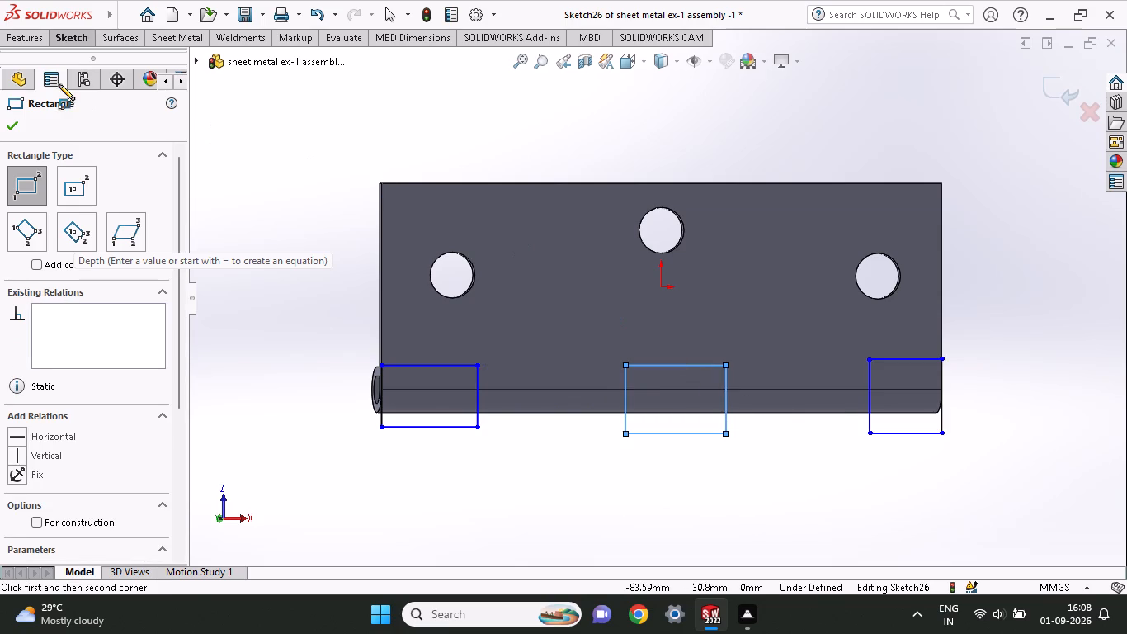
# Dimension the widths of the left and right end rectangles to 25 mm each.
pyautogui.click(67, 45)
pyautogui.click(68, 68)
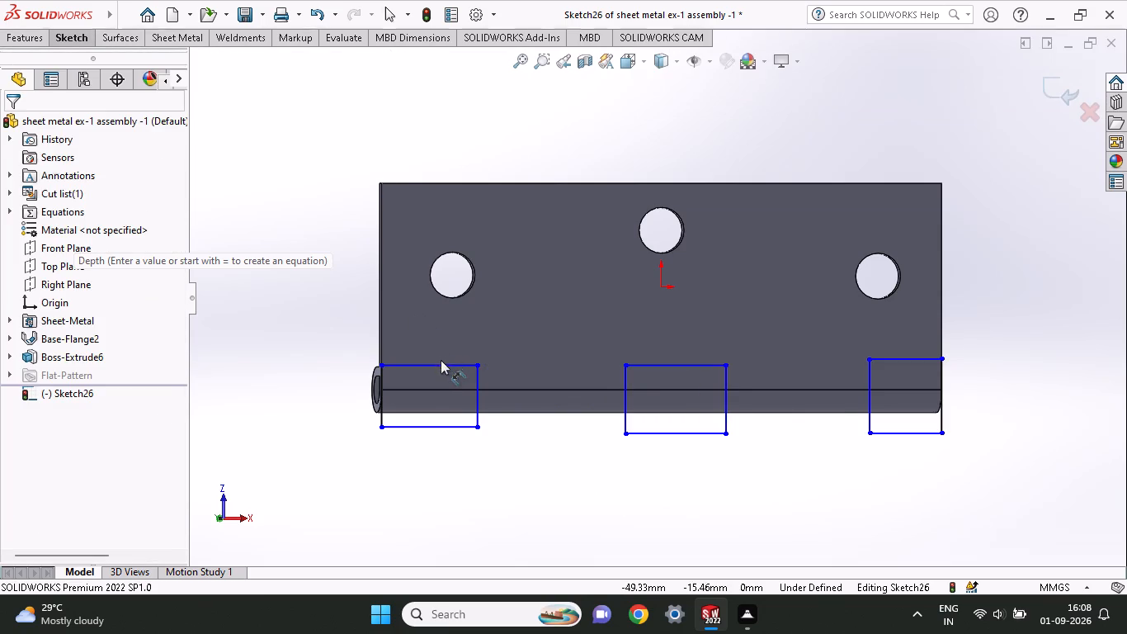
pyautogui.click(441, 362)
pyautogui.click(429, 328)
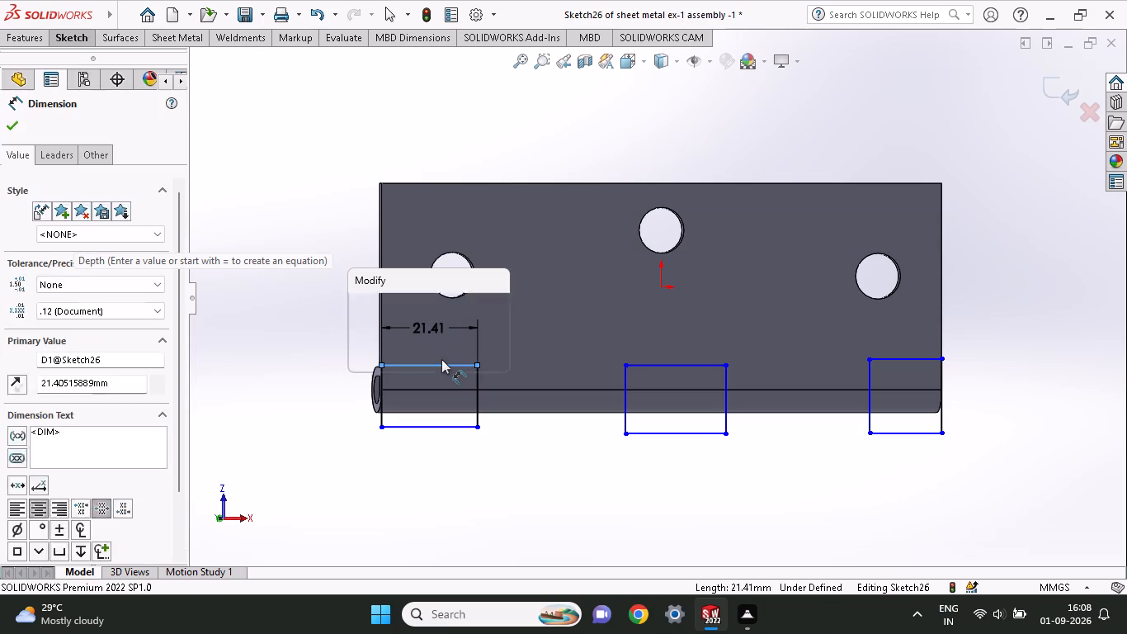
pyautogui.write('25')
pyautogui.press('Return')
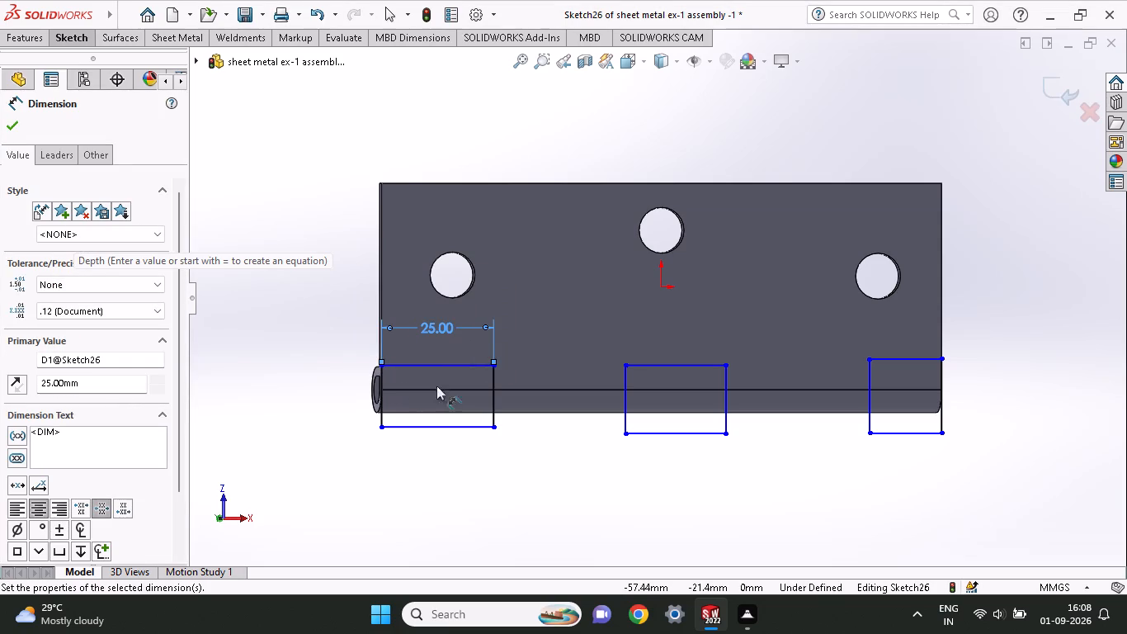
pyautogui.click(909, 358)
pyautogui.click(865, 330)
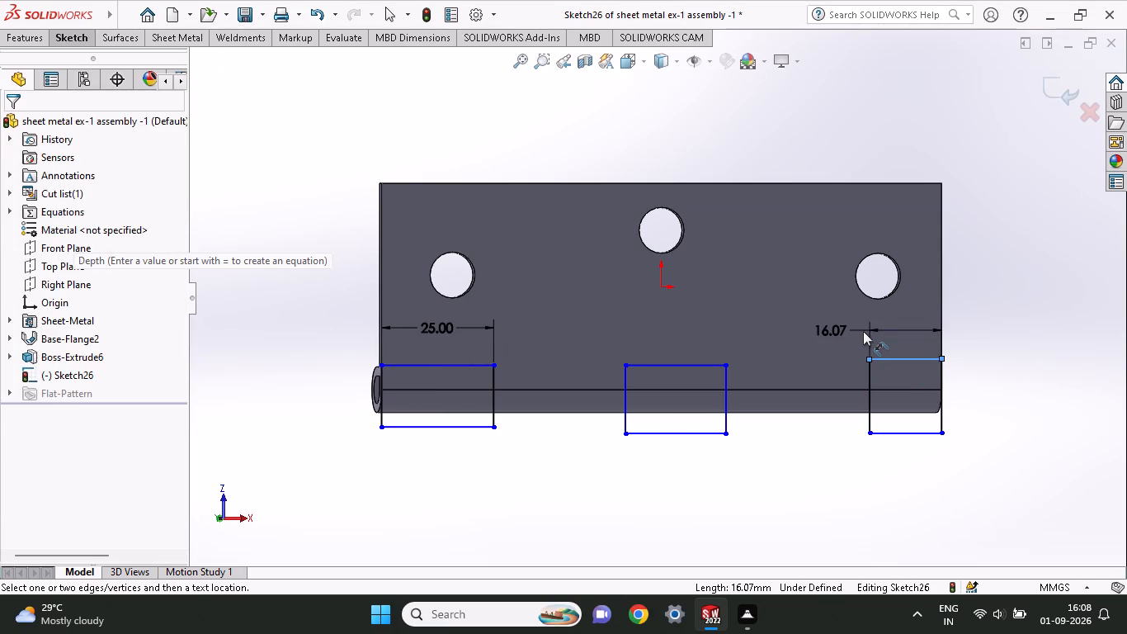
pyautogui.write('25')
pyautogui.press('Return')
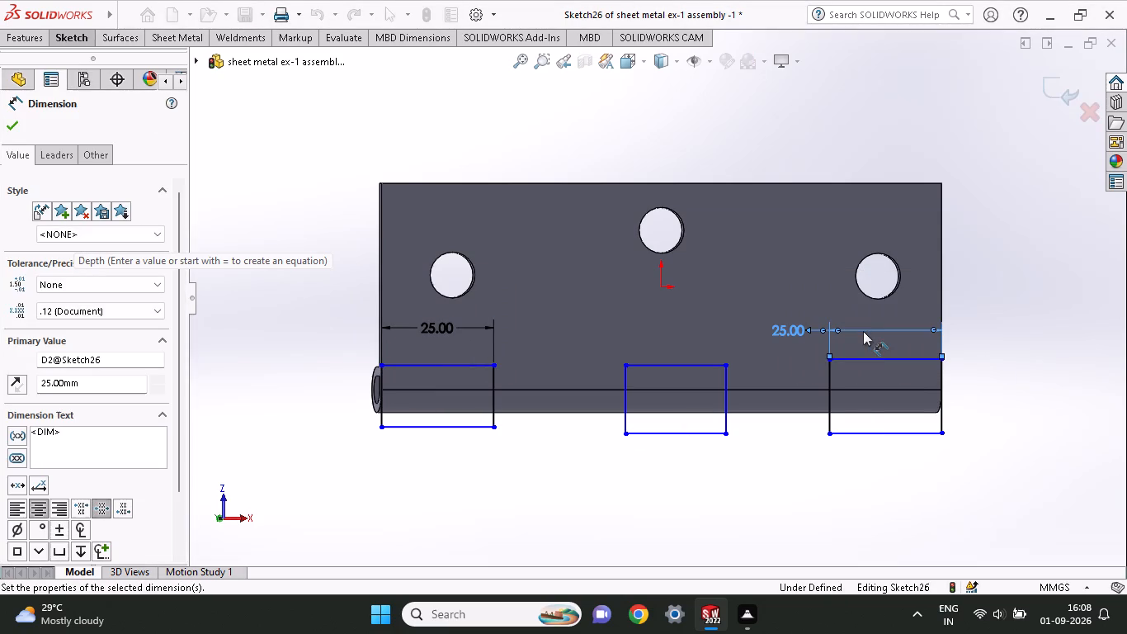
# Dimension the gaps between the middle rectangle and both end rectangles to 25 mm each.
pyautogui.click(491, 366)
pyautogui.click(625, 368)
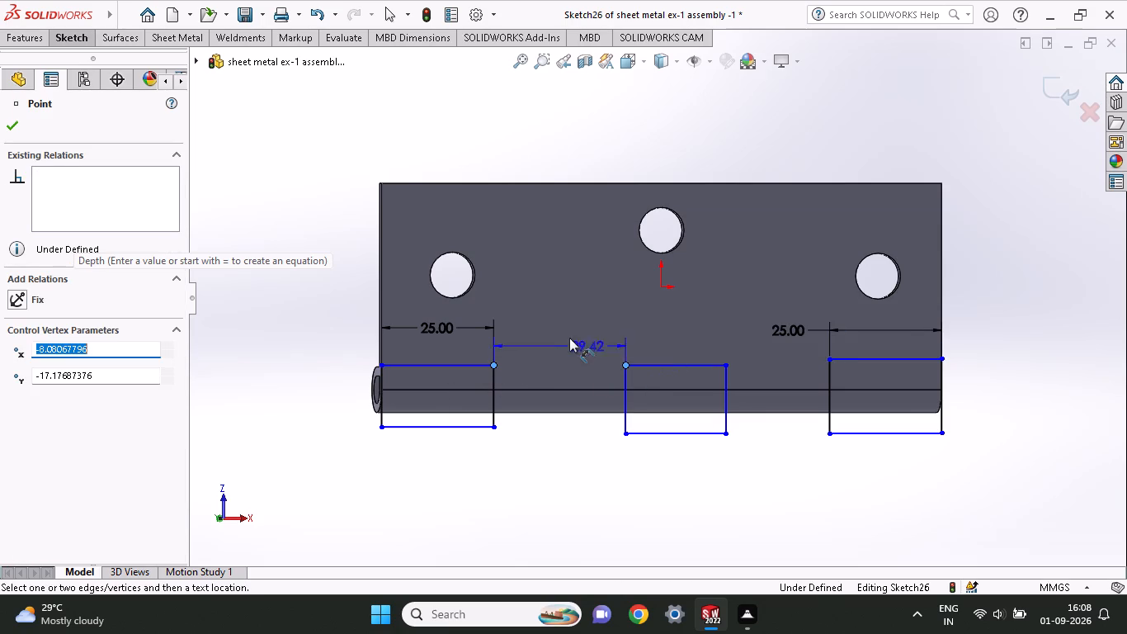
pyautogui.click(569, 338)
pyautogui.write('25')
pyautogui.press('Return')
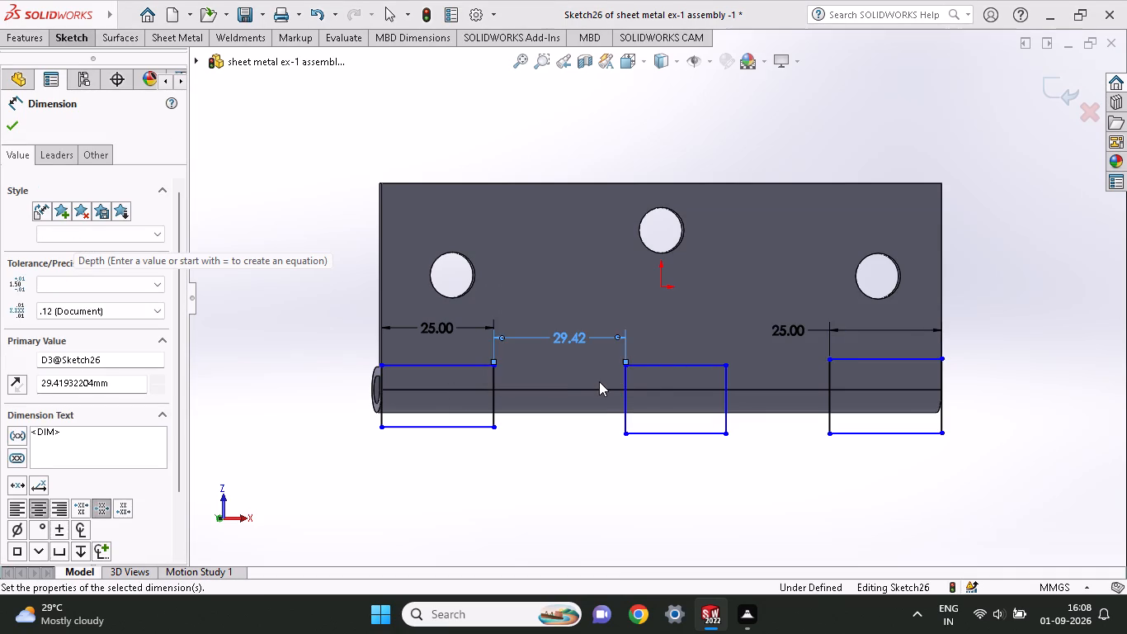
pyautogui.click(707, 367)
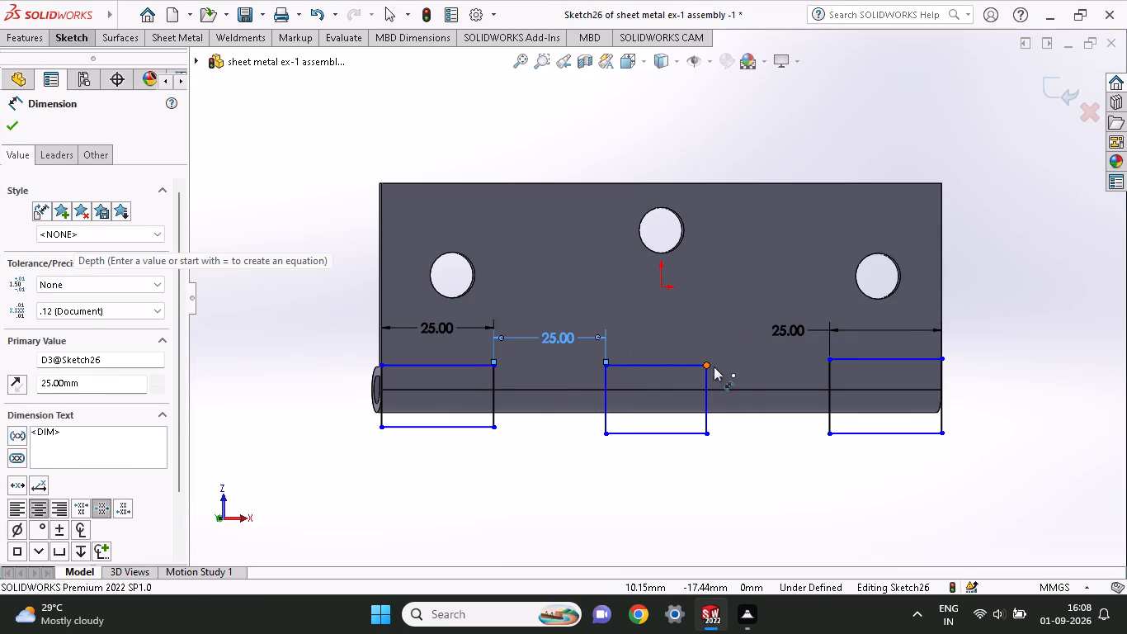
pyautogui.click(830, 361)
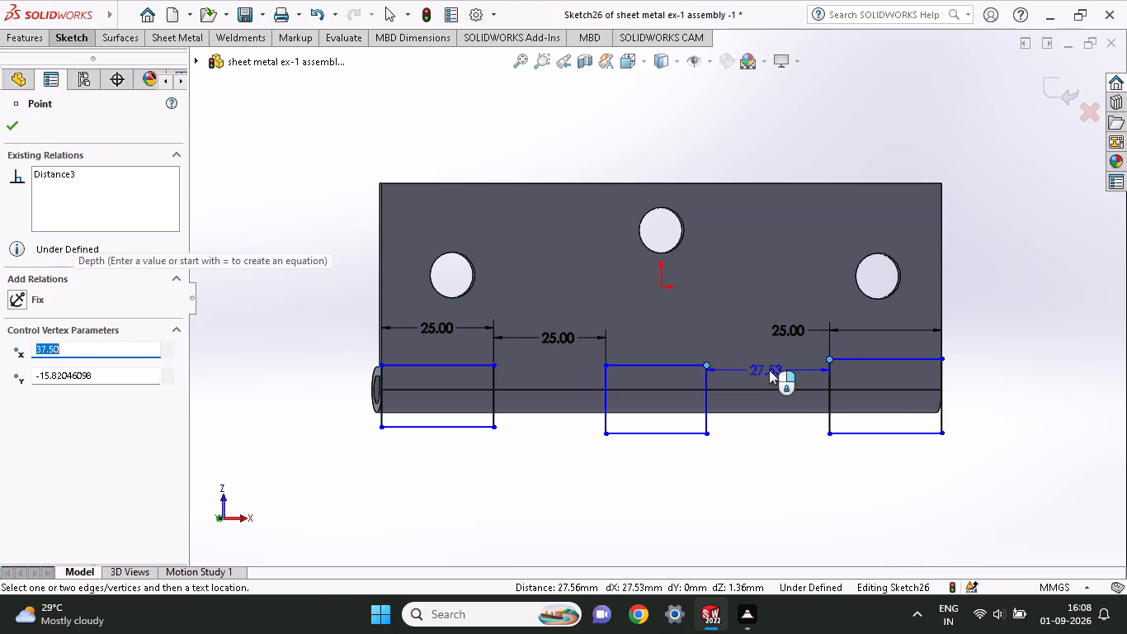
pyautogui.click(769, 370)
pyautogui.write('25')
pyautogui.press('Return')
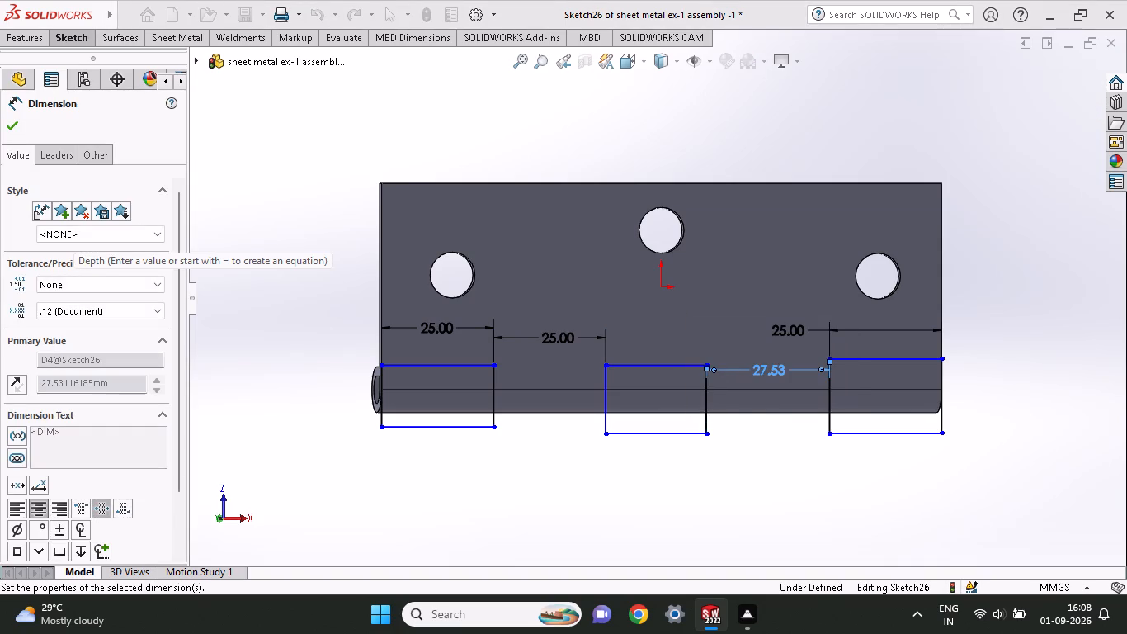
# Dimension the middle rectangle's width at 25 mm.
pyautogui.click(672, 366)
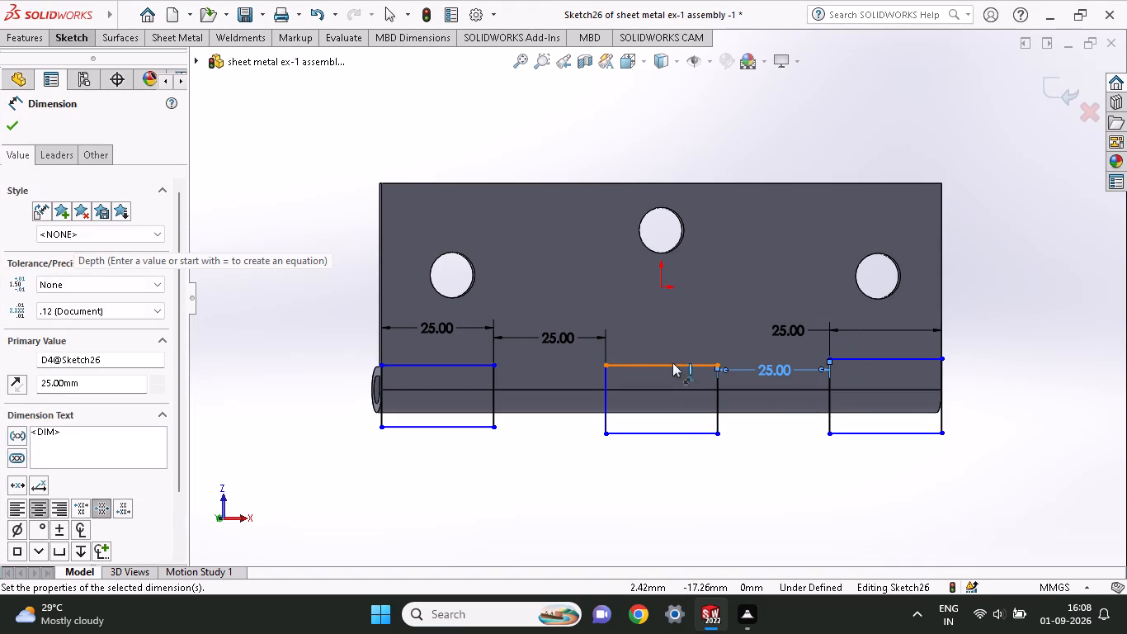
pyautogui.click(673, 343)
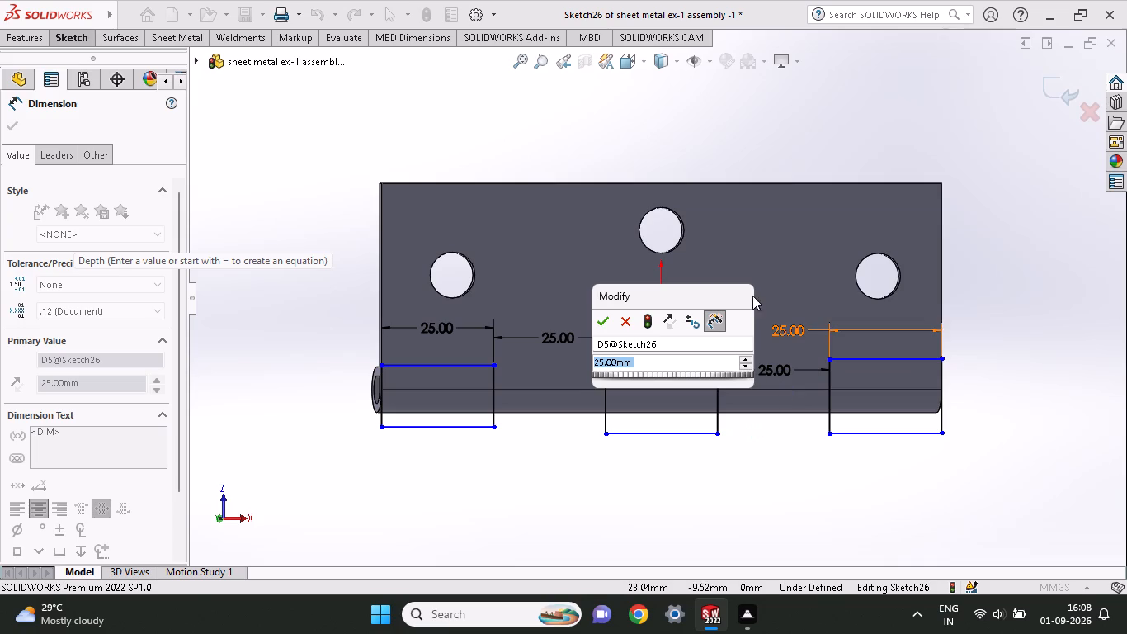
pyautogui.click(704, 484)
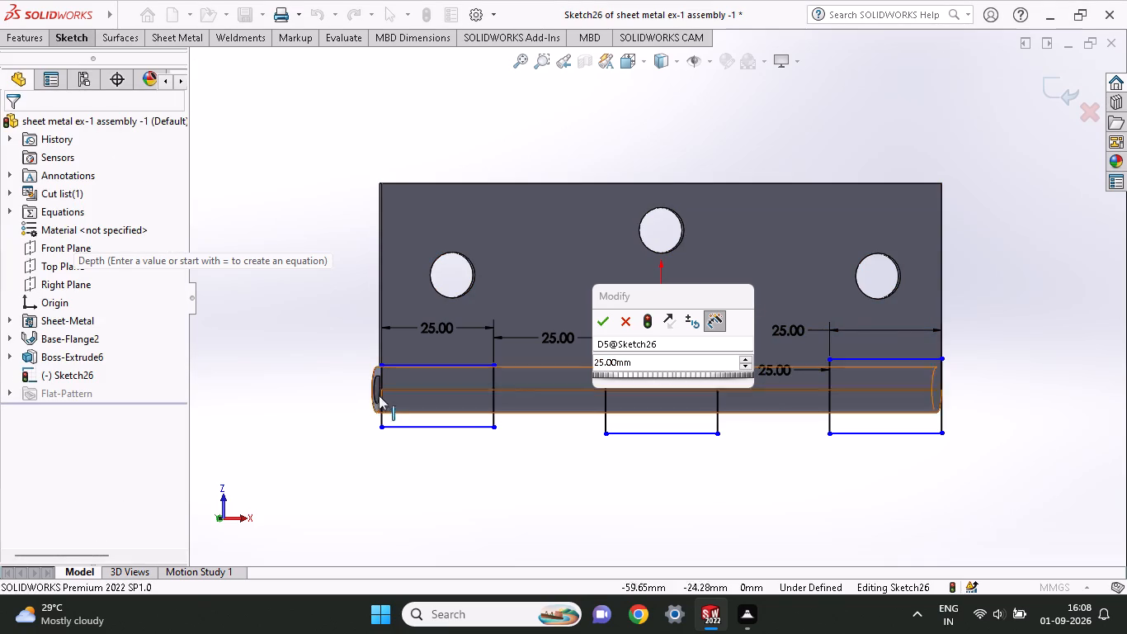
pyautogui.click(83, 37)
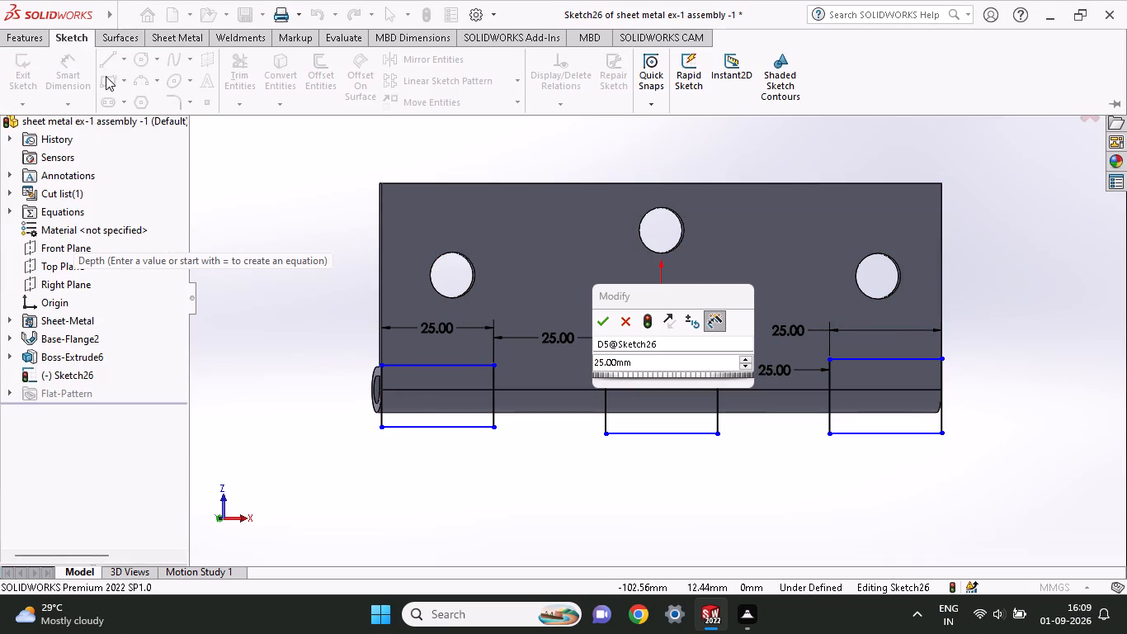
pyautogui.click(600, 325)
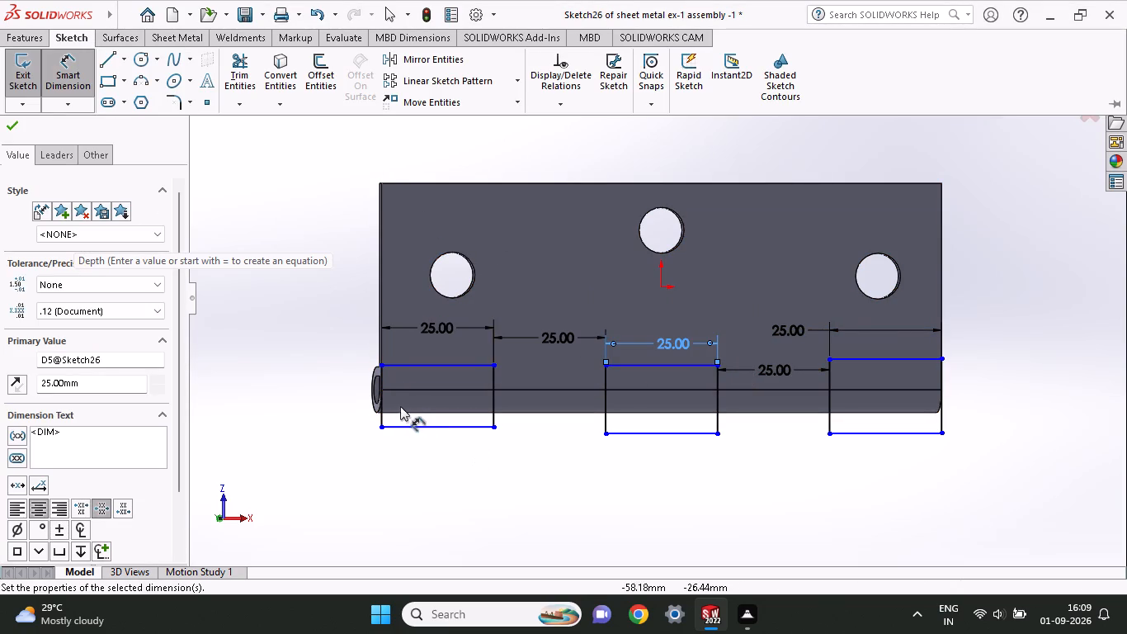
# Dimension the left rectangle's upper-left corner 5 mm from the end vertex of the line where the plate meets the roll.
pyautogui.click(382, 392)
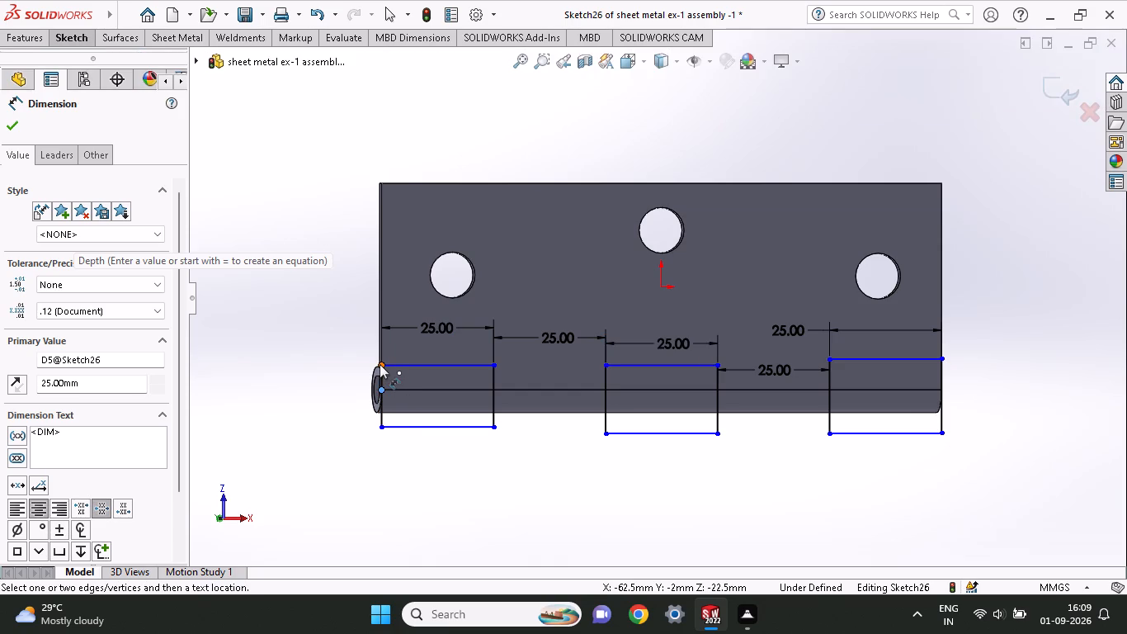
pyautogui.click(384, 367)
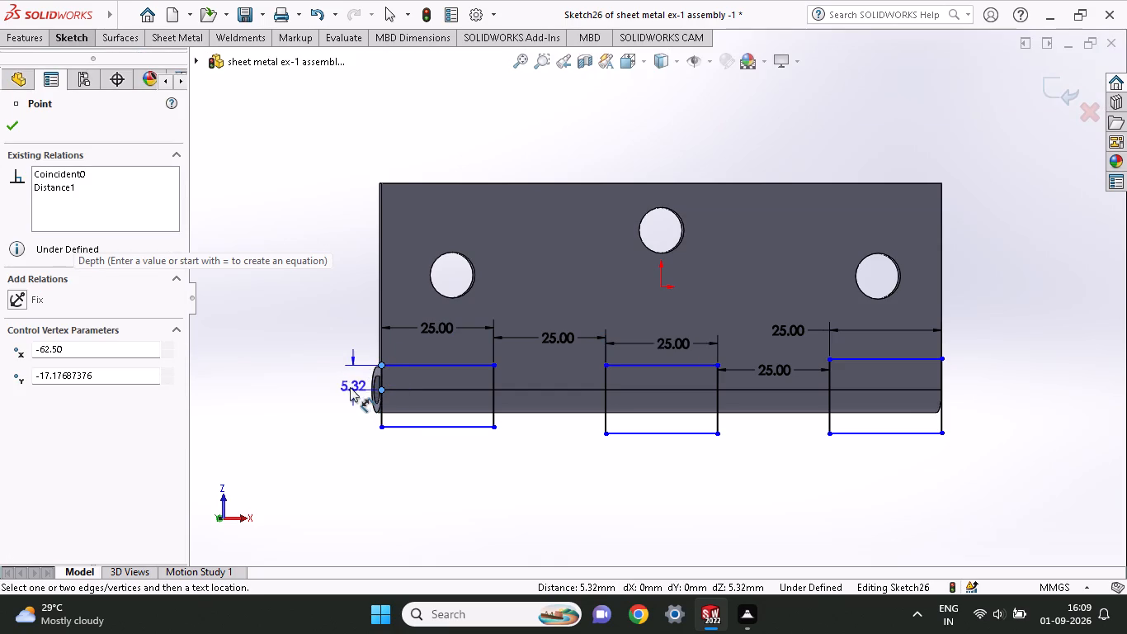
pyautogui.click(343, 389)
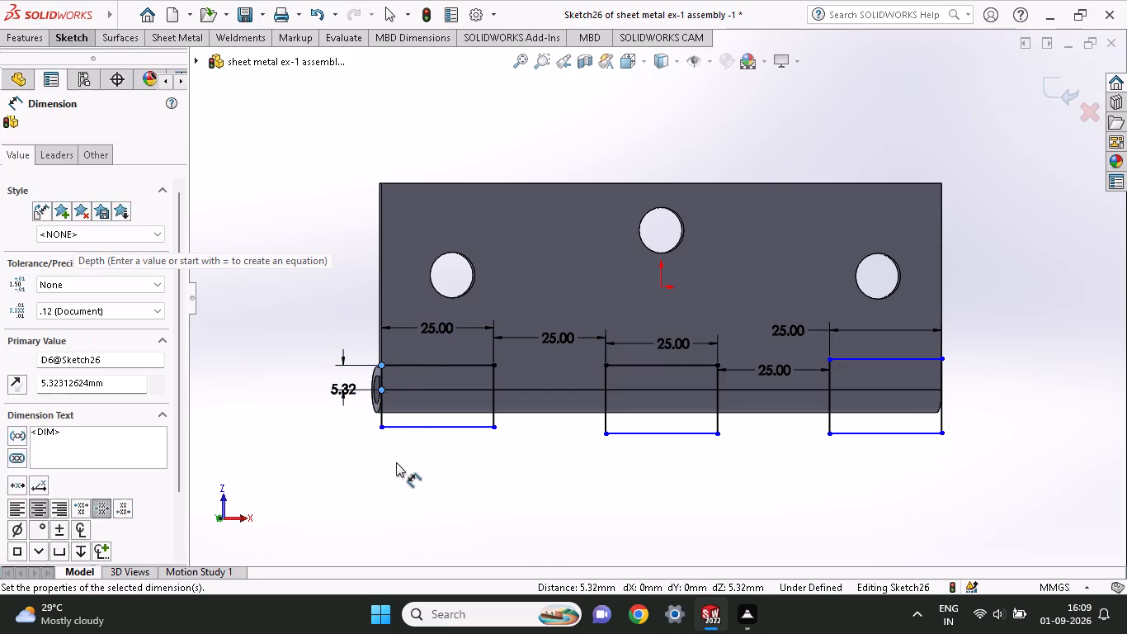
pyautogui.press('5')
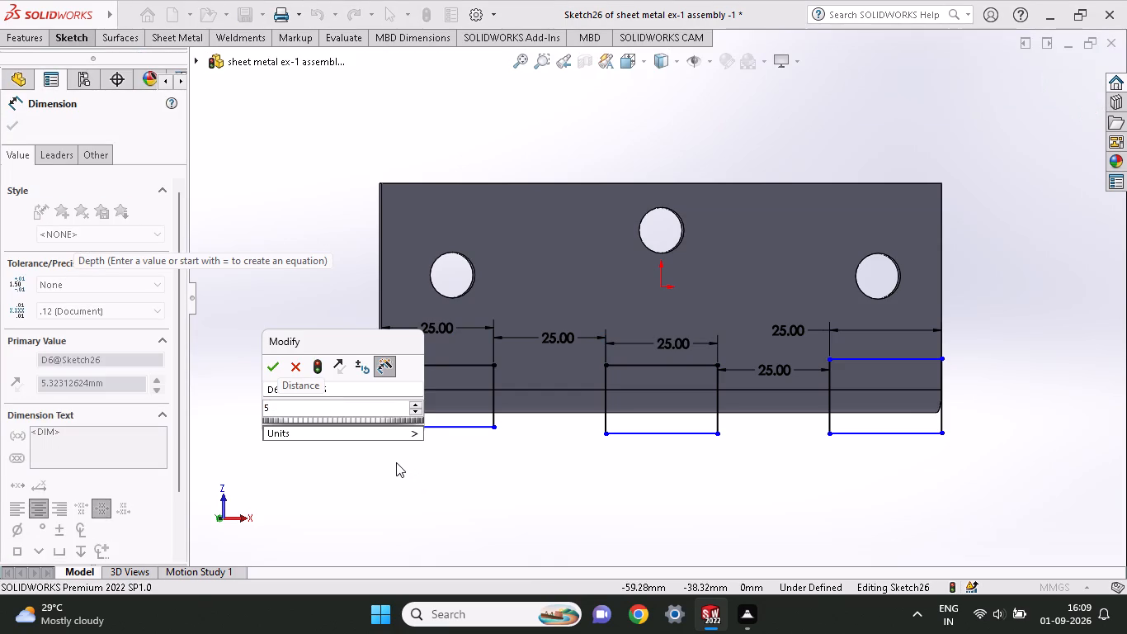
pyautogui.press('Return')
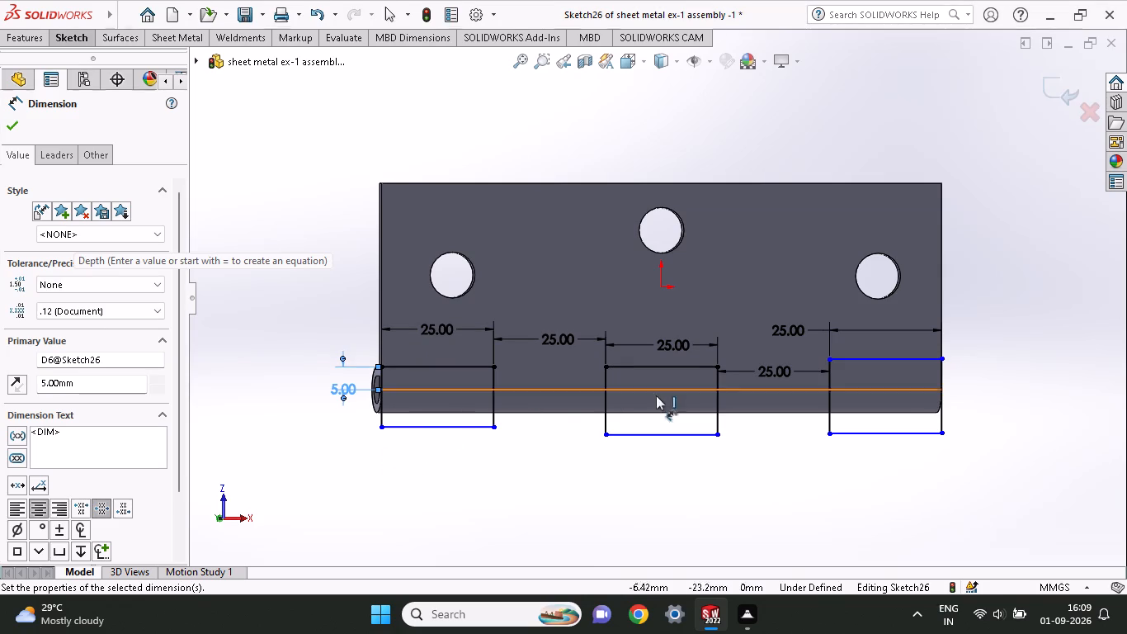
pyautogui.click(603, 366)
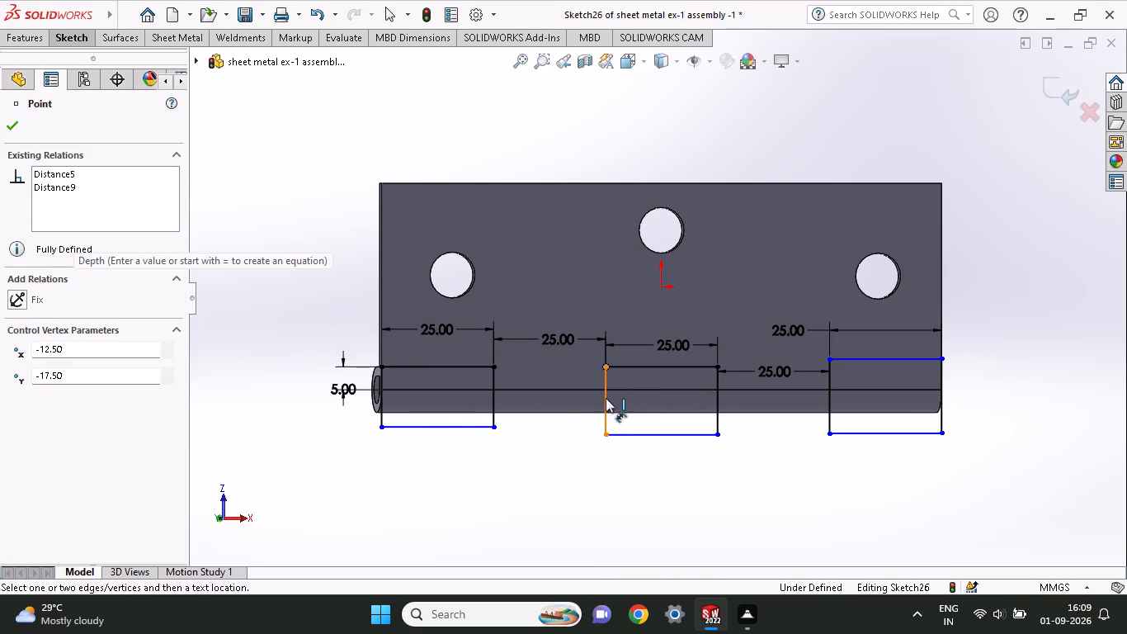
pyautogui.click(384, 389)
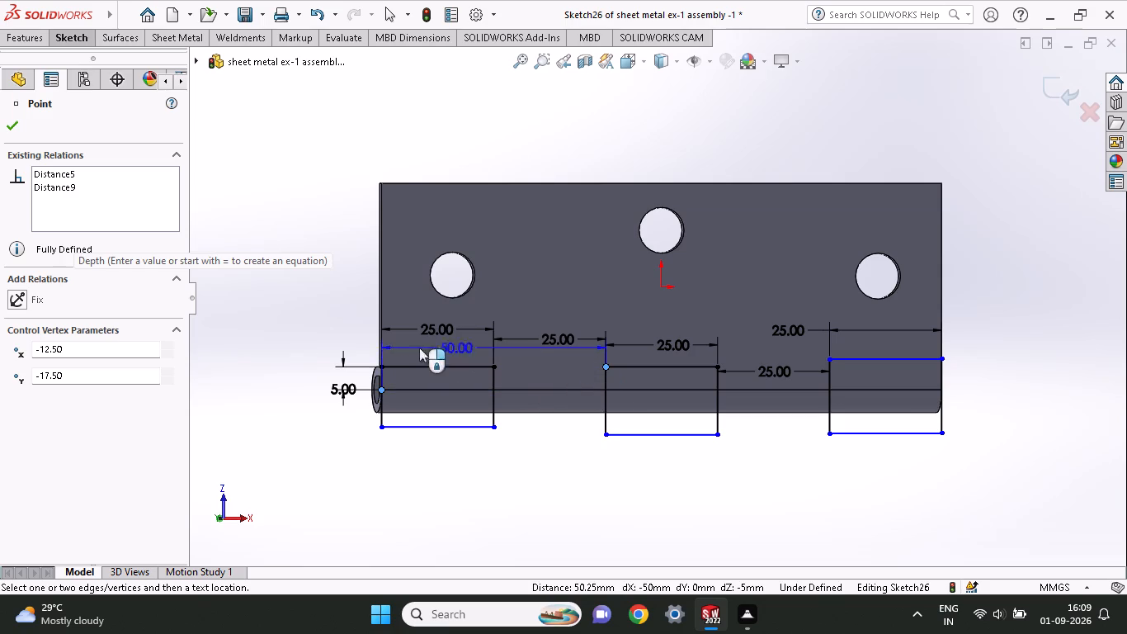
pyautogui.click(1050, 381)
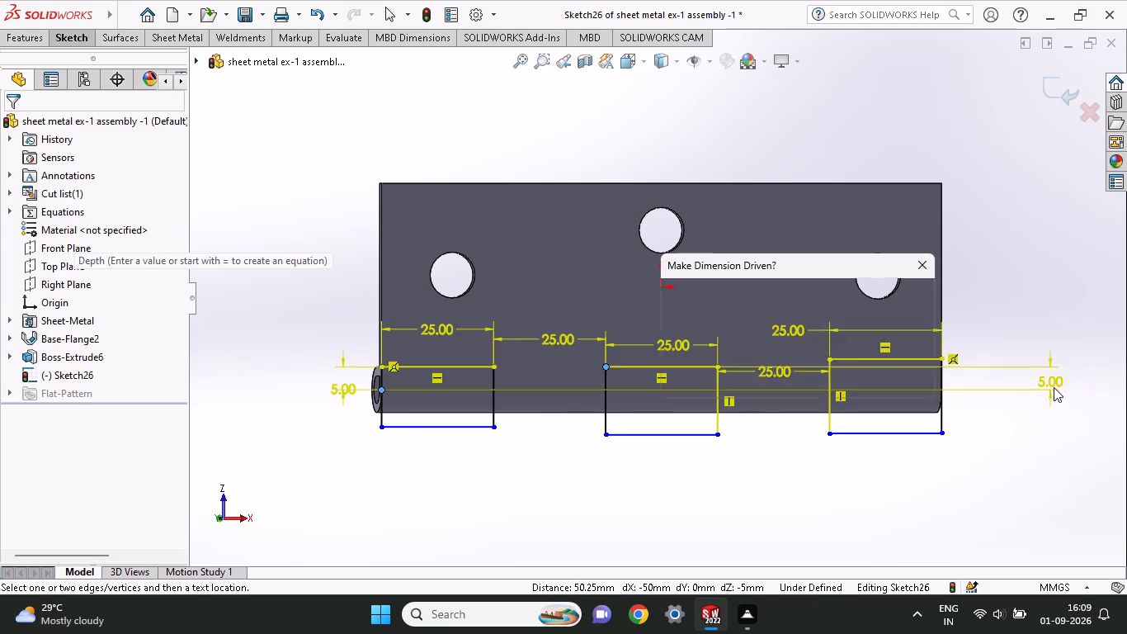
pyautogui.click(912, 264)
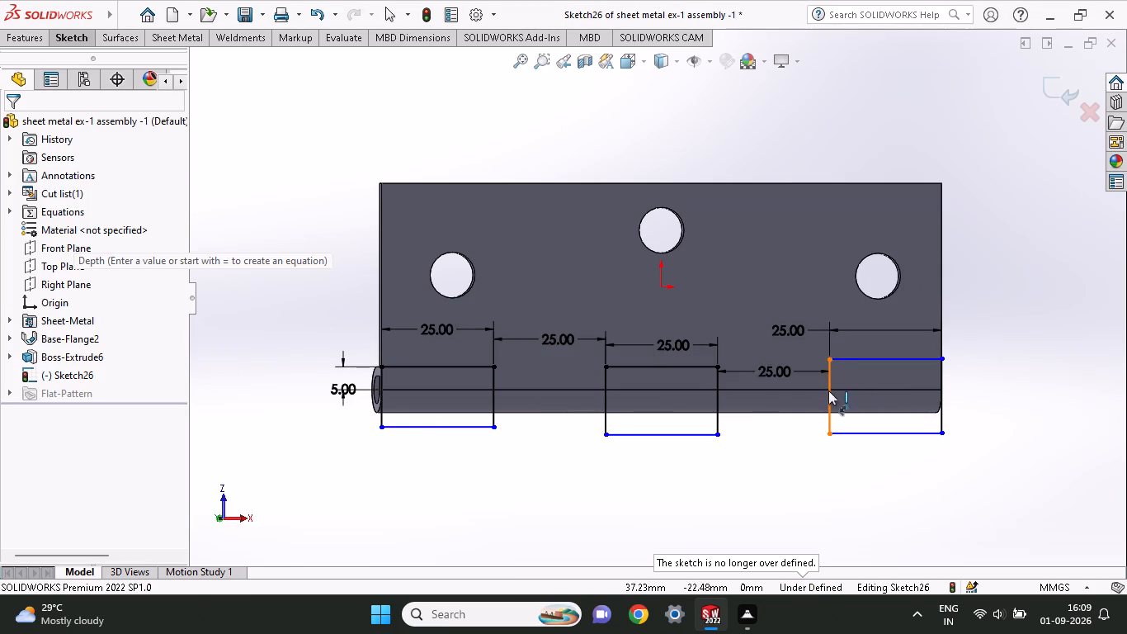
# Dimension the right rectangle's upper-left corner 5 mm vertically from the end vertex of the line where the plate meets the roll.
pyautogui.click(828, 356)
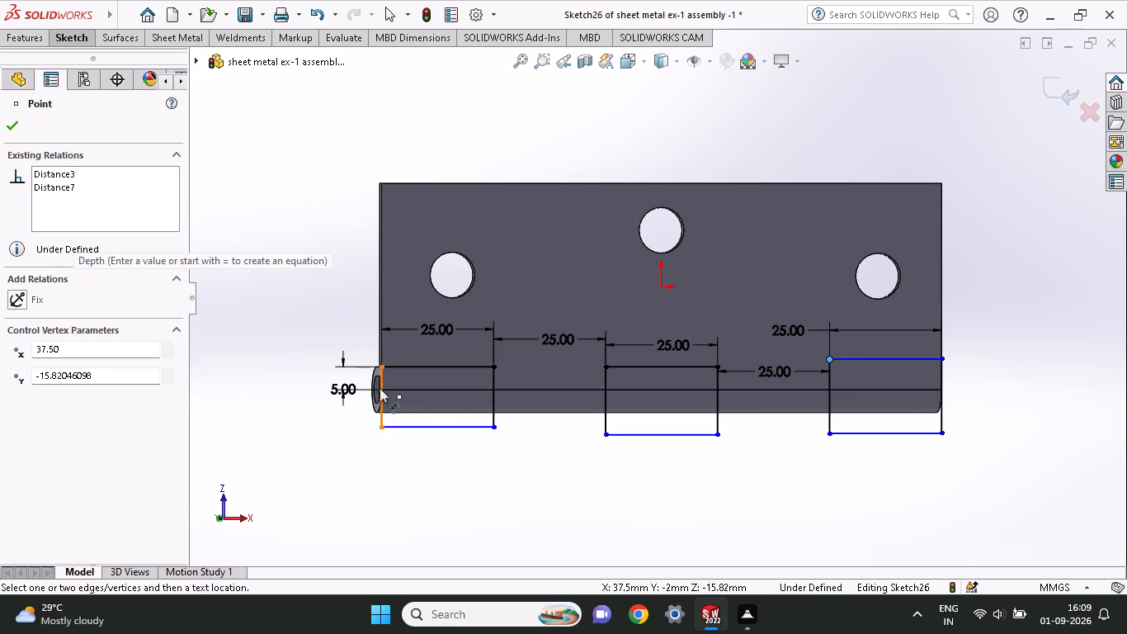
pyautogui.click(380, 388)
pyautogui.click(1033, 374)
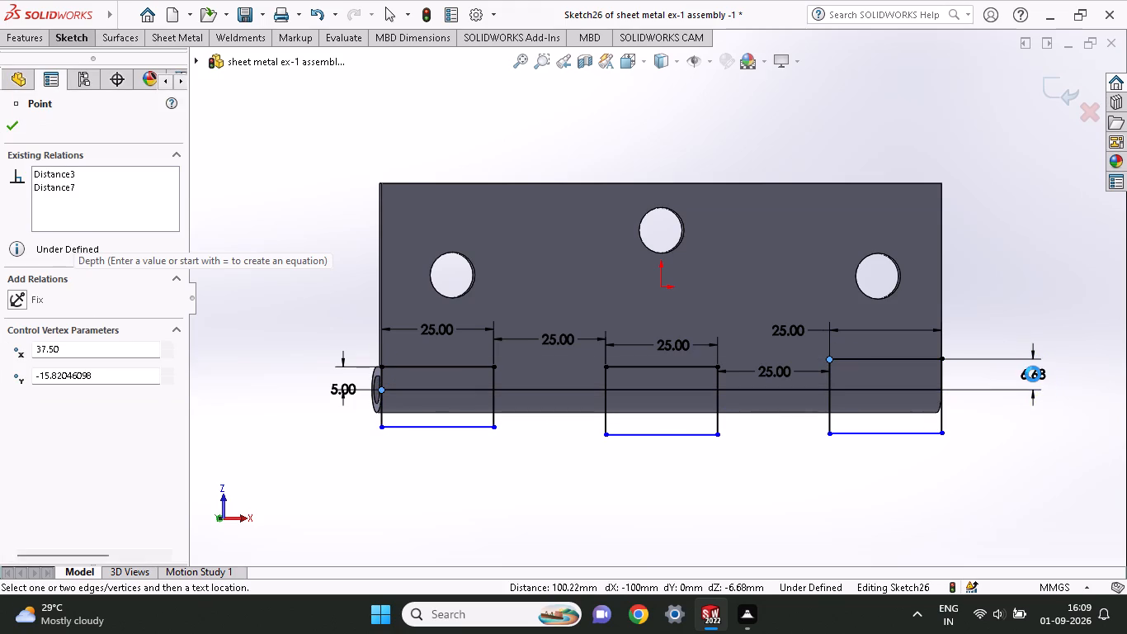
pyautogui.press('5')
pyautogui.press('Return')
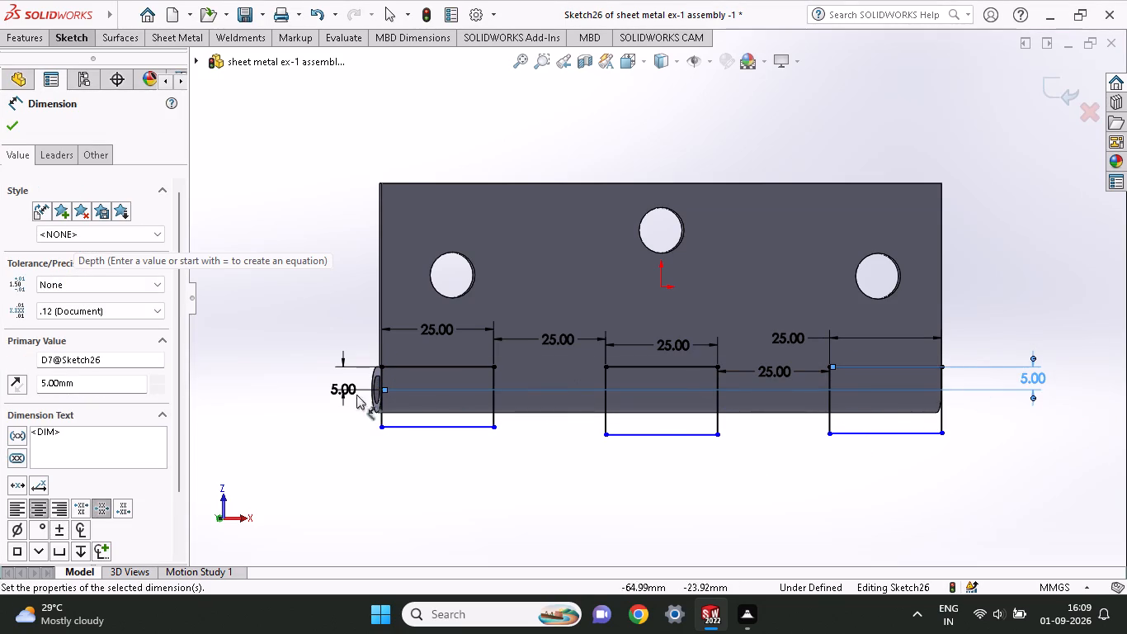
# Cut the three rectangles through all with an Extruded Cut so that two separate knuckles remain on the rolled edge.
pyautogui.click(19, 34)
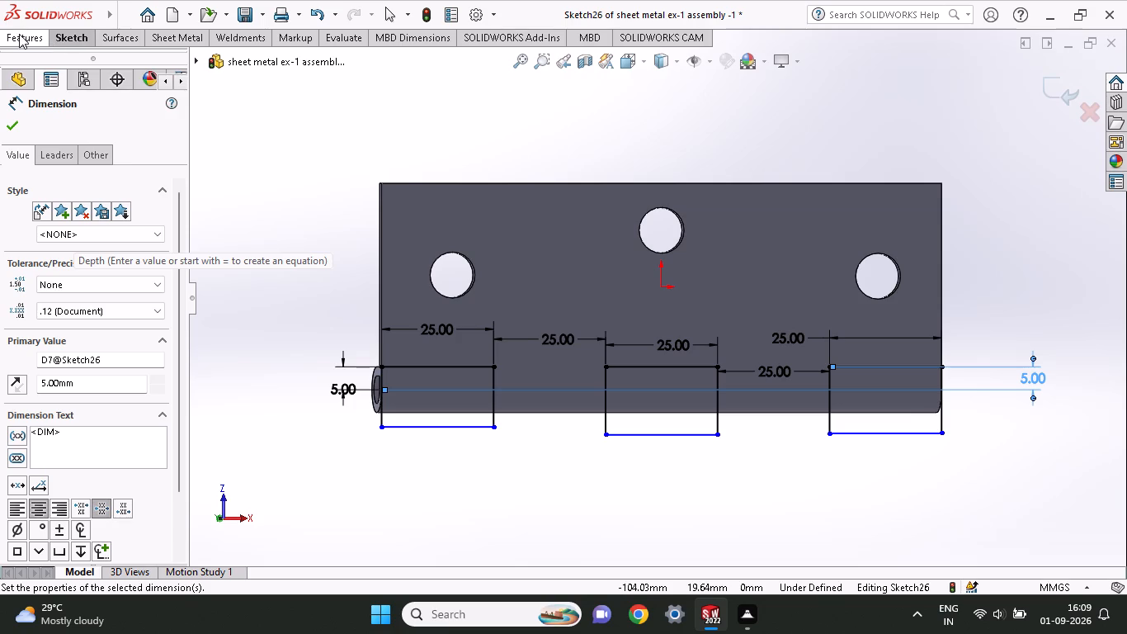
pyautogui.click(241, 85)
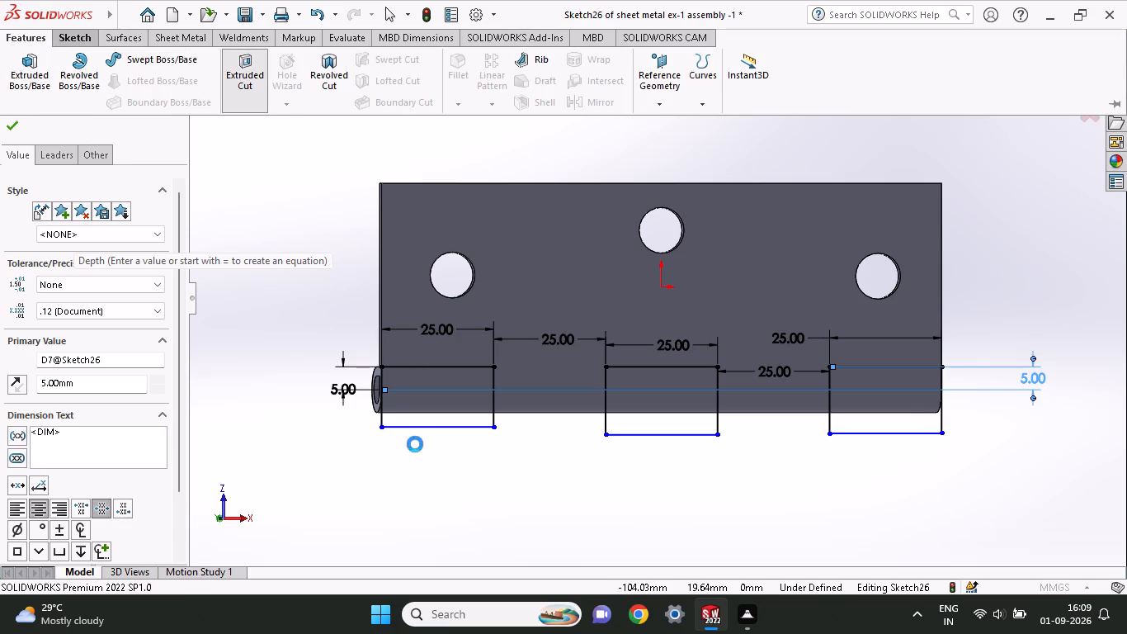
pyautogui.moveTo(478, 461); pyautogui.dragTo(549, 459, button='middle')
pyautogui.click(13, 124)
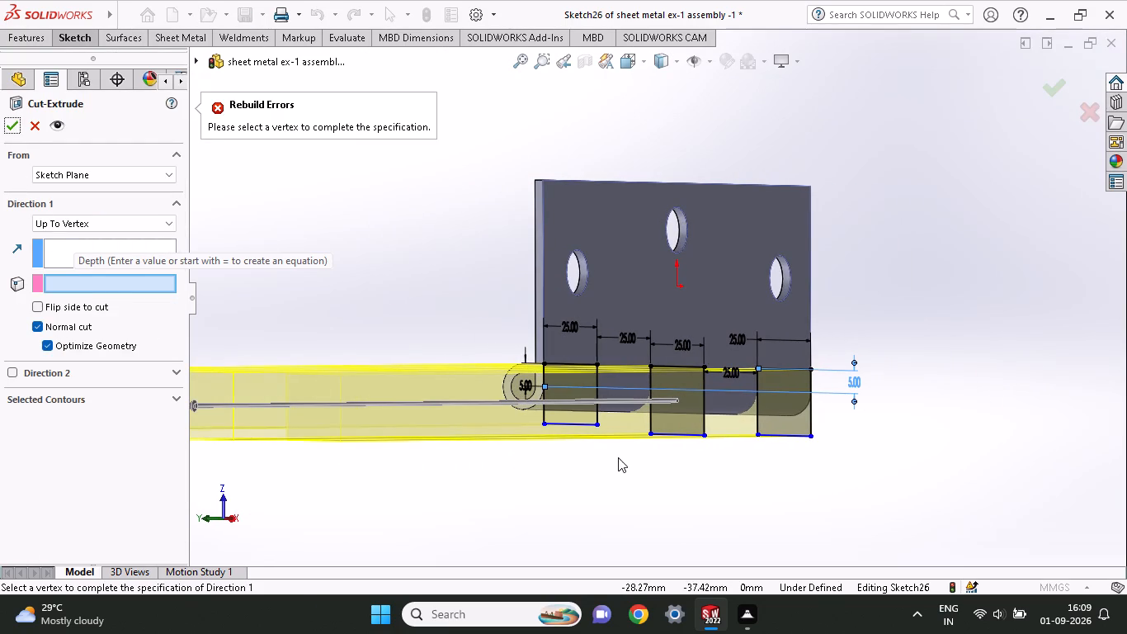
pyautogui.moveTo(511, 462); pyautogui.dragTo(488, 465, button='middle')
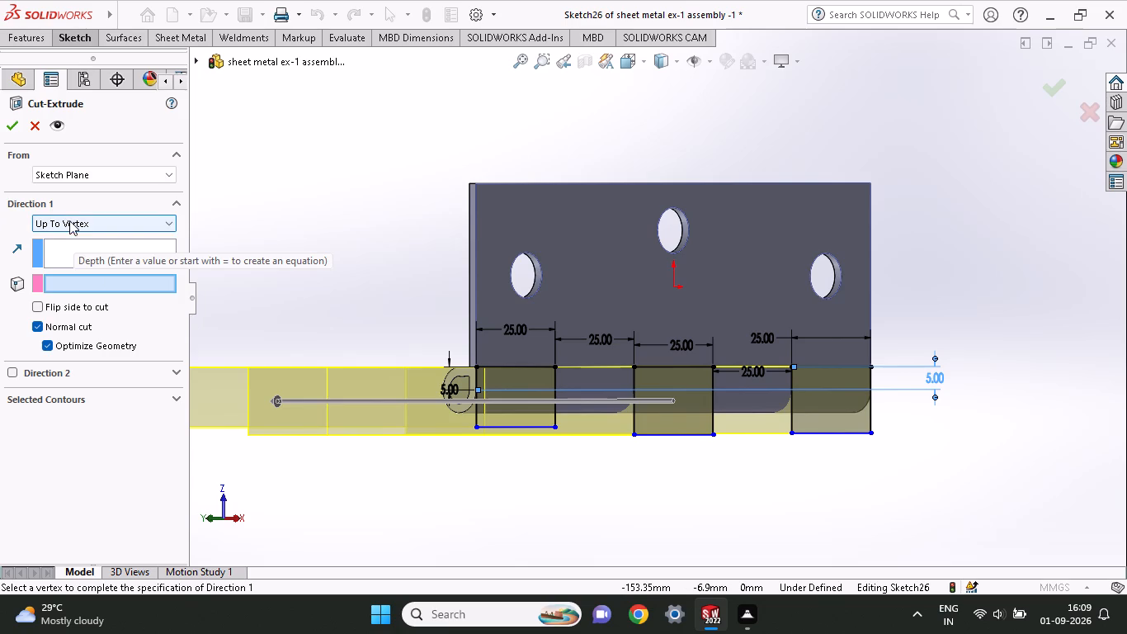
pyautogui.click(70, 221)
pyautogui.click(73, 247)
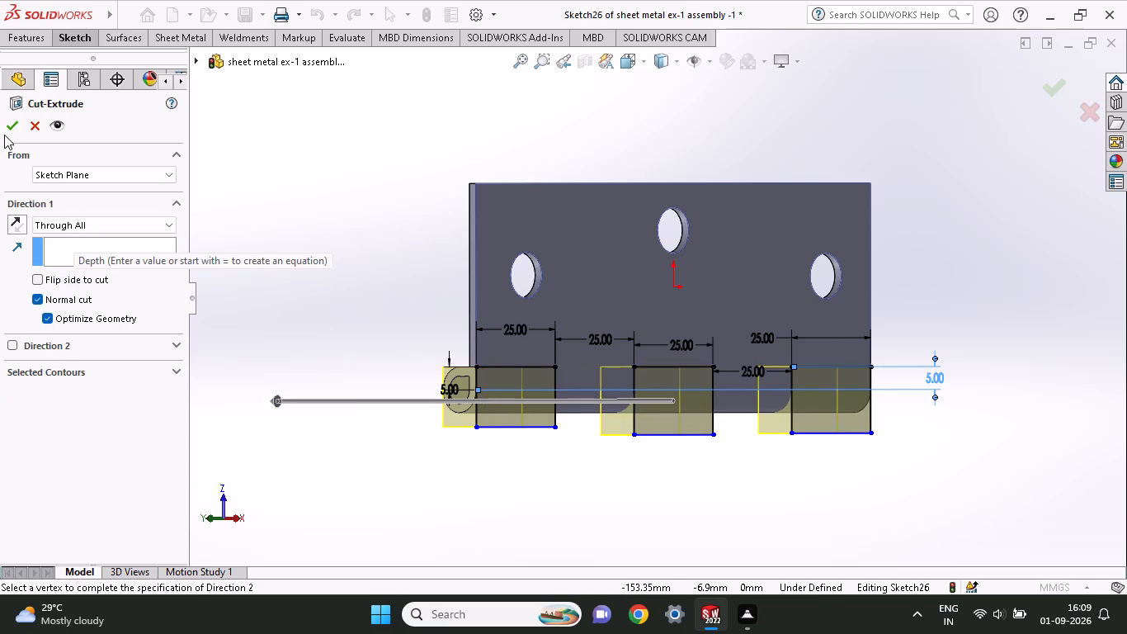
pyautogui.click(5, 132)
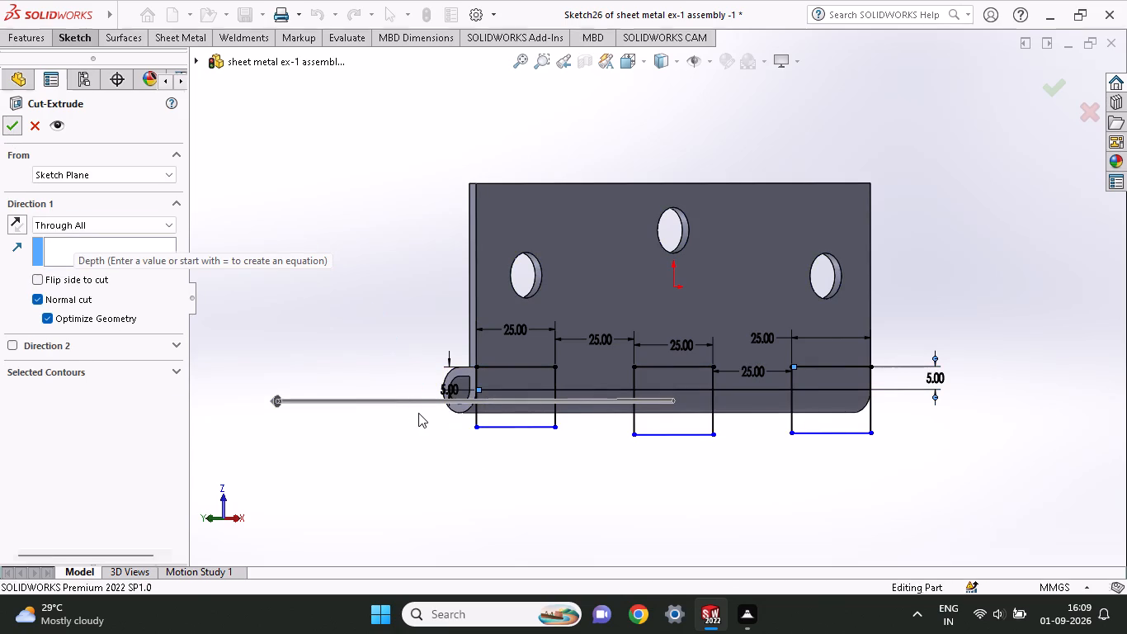
pyautogui.moveTo(605, 485); pyautogui.dragTo(801, 453, button='middle')
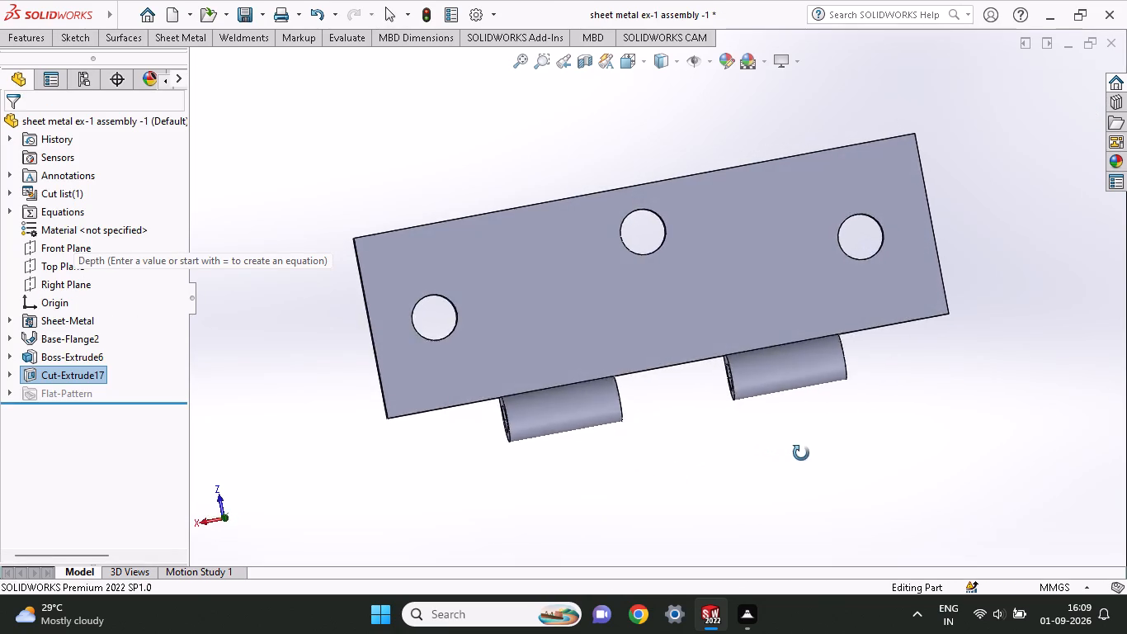
pyautogui.moveTo(801, 453); pyautogui.dragTo(890, 367, button='middle')
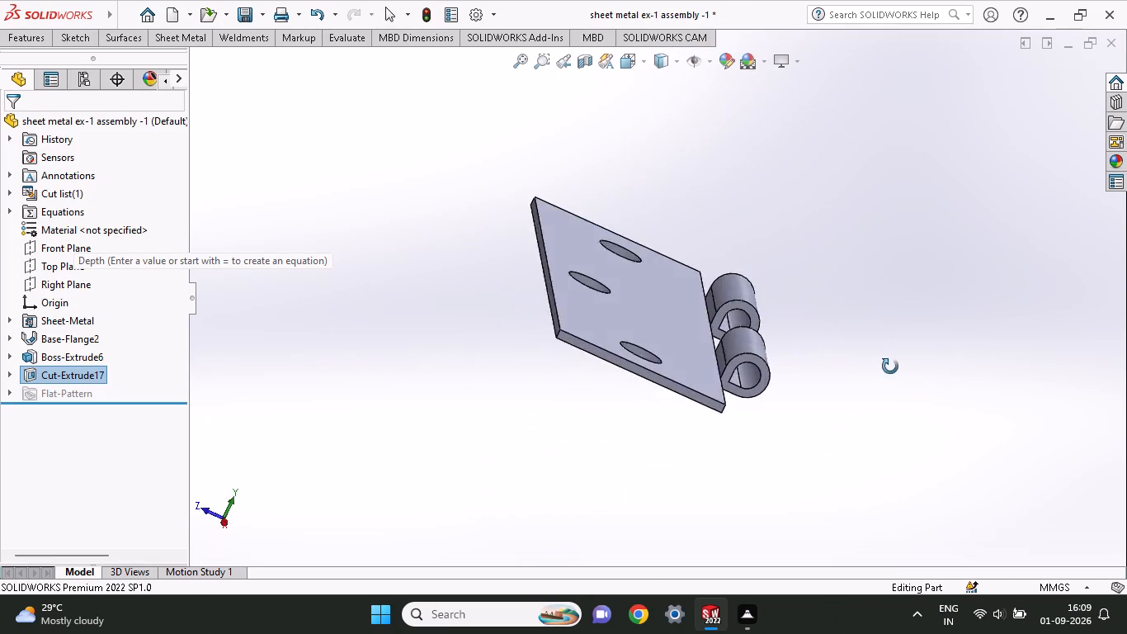
pyautogui.moveTo(890, 367); pyautogui.dragTo(812, 425, button='middle')
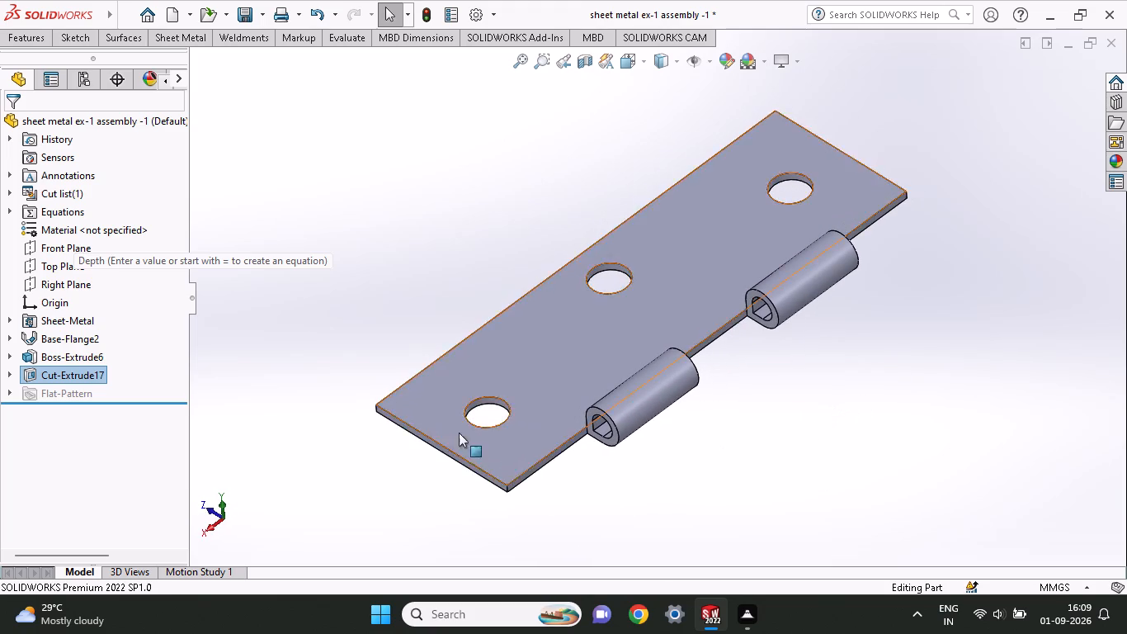
# Save the part under the new name "sheet metal ex-1 assembly -2" in the Documents folder.
pyautogui.click(259, 17)
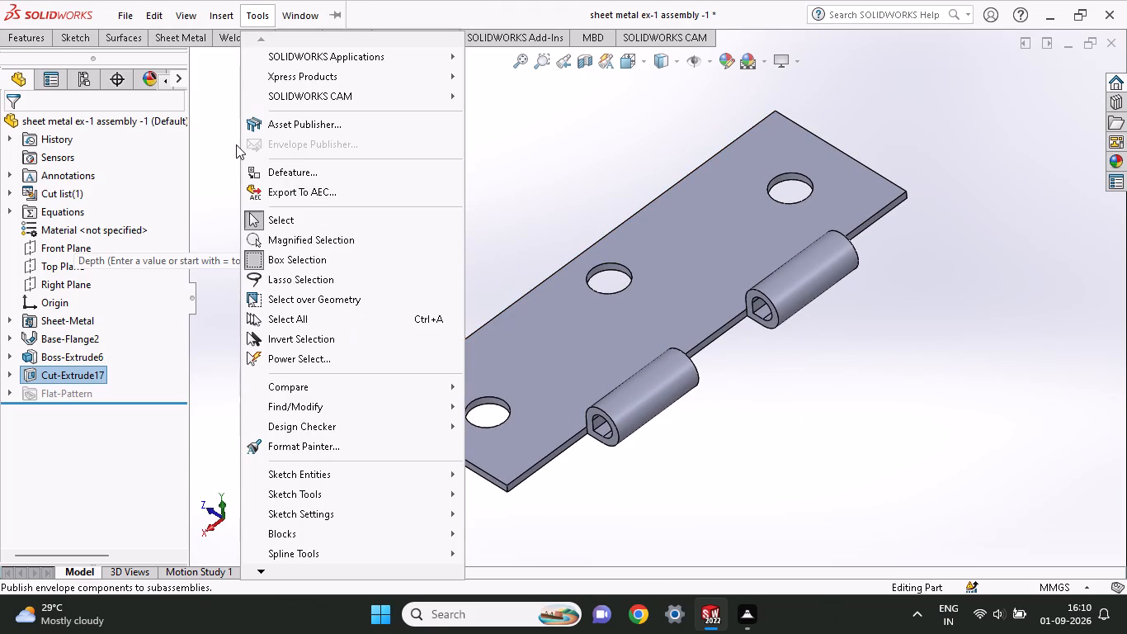
pyautogui.click(216, 151)
pyautogui.click(266, 15)
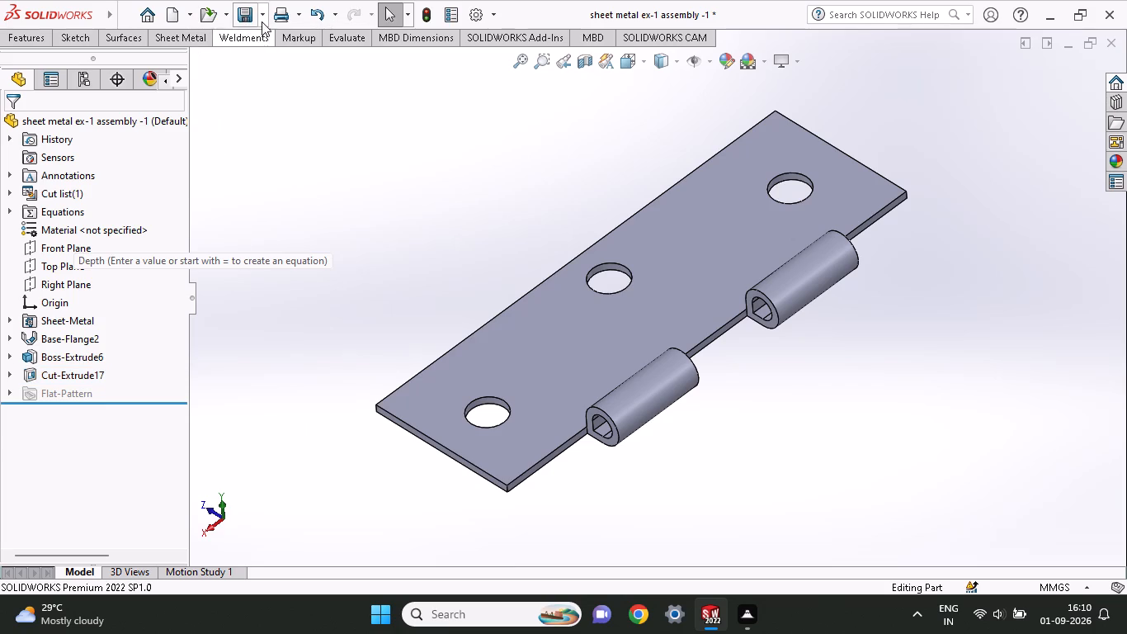
pyautogui.click(262, 21)
pyautogui.click(271, 52)
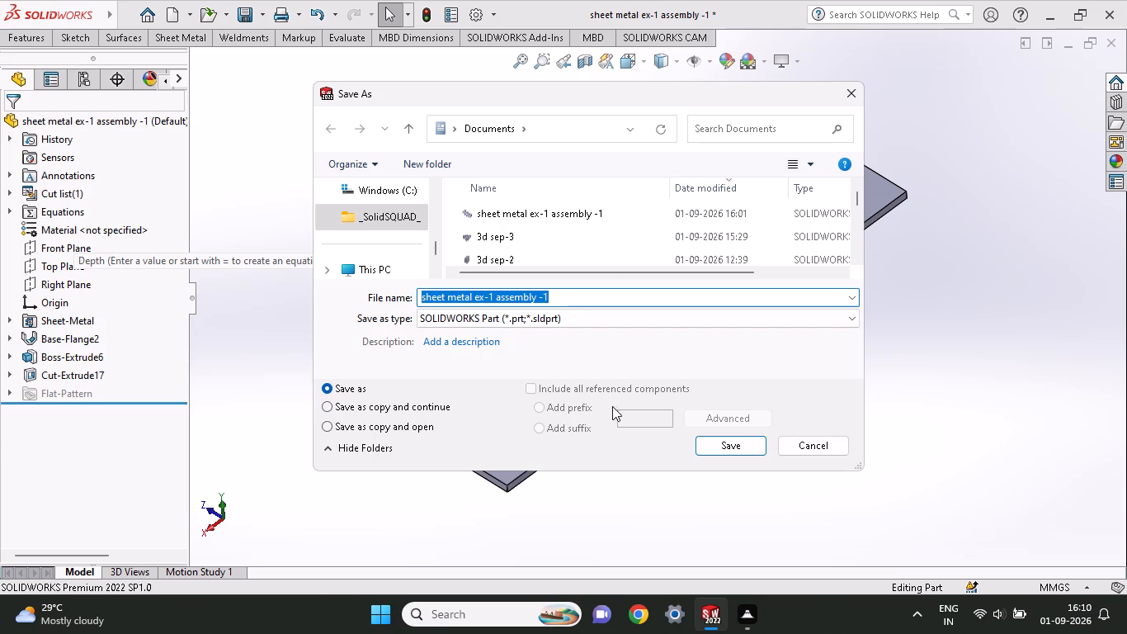
pyautogui.click(587, 304)
pyautogui.click(587, 303)
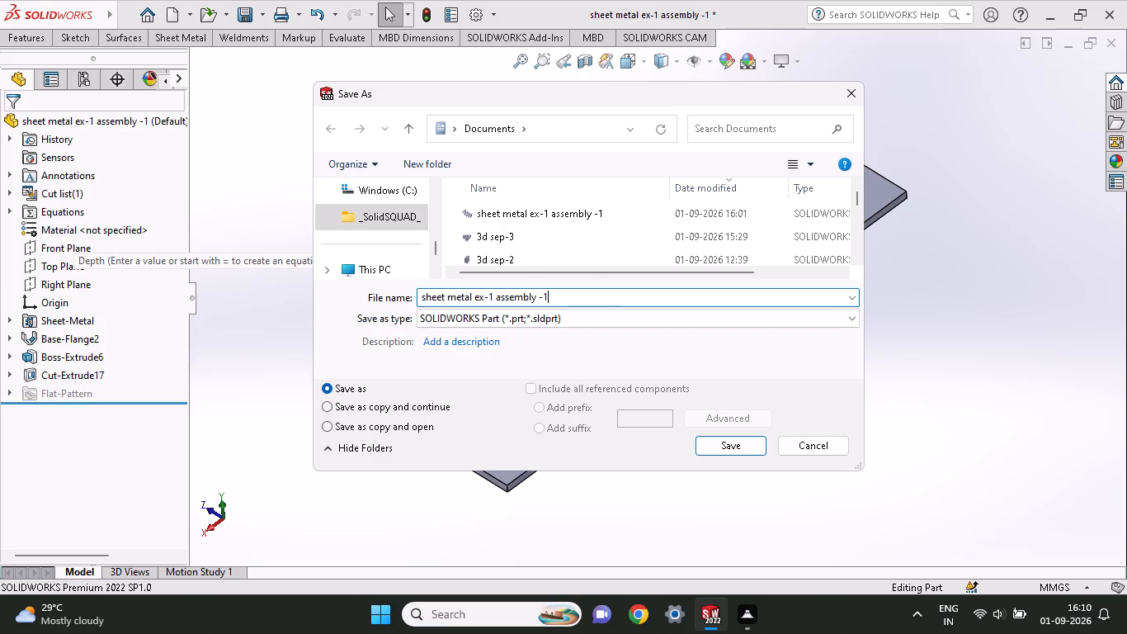
pyautogui.press('BackSpace')
pyautogui.press('2')
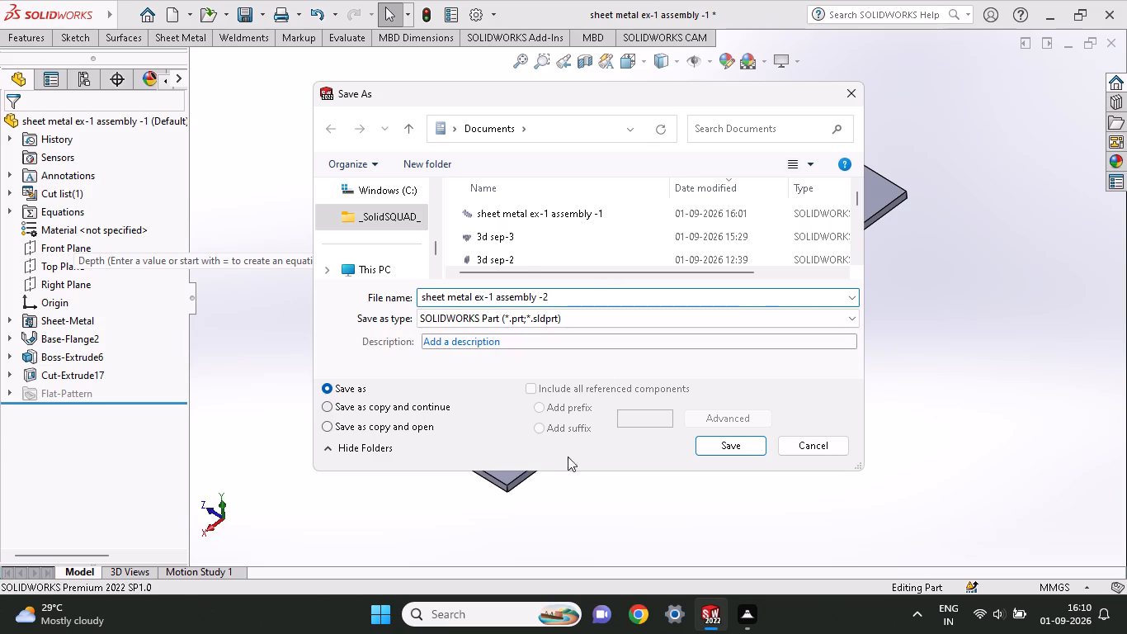
pyautogui.click(747, 438)
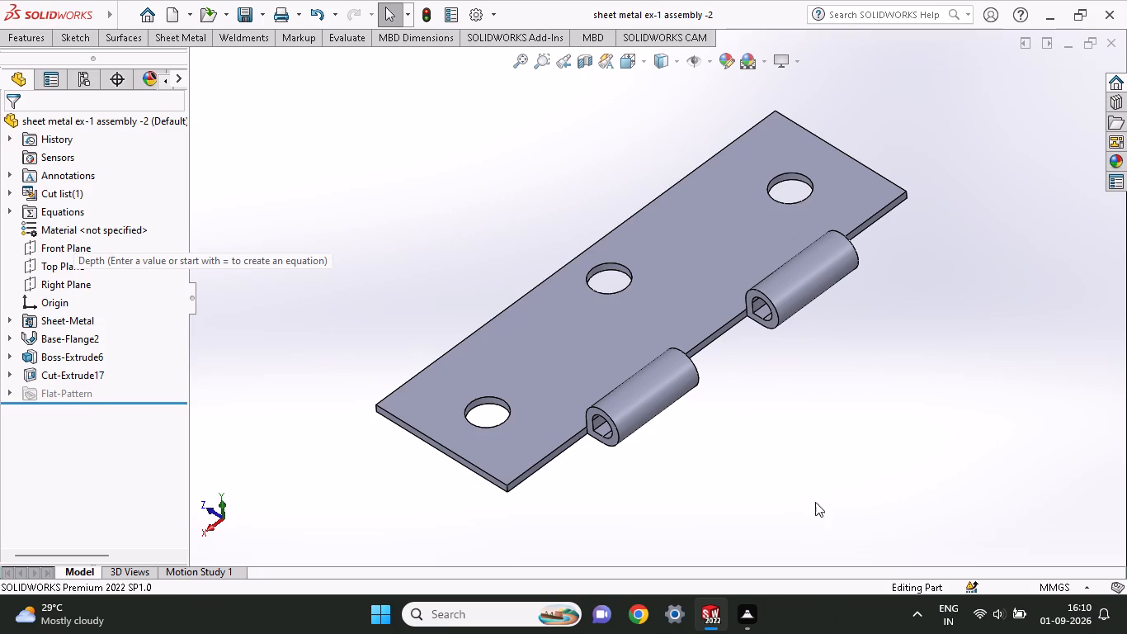
# Delete all the sheet metal, flange, boss and cut features and the leftover plate sketch from the new part.
pyautogui.moveTo(124, 400); pyautogui.dragTo(7, 291)
pyautogui.rightClick(87, 346)
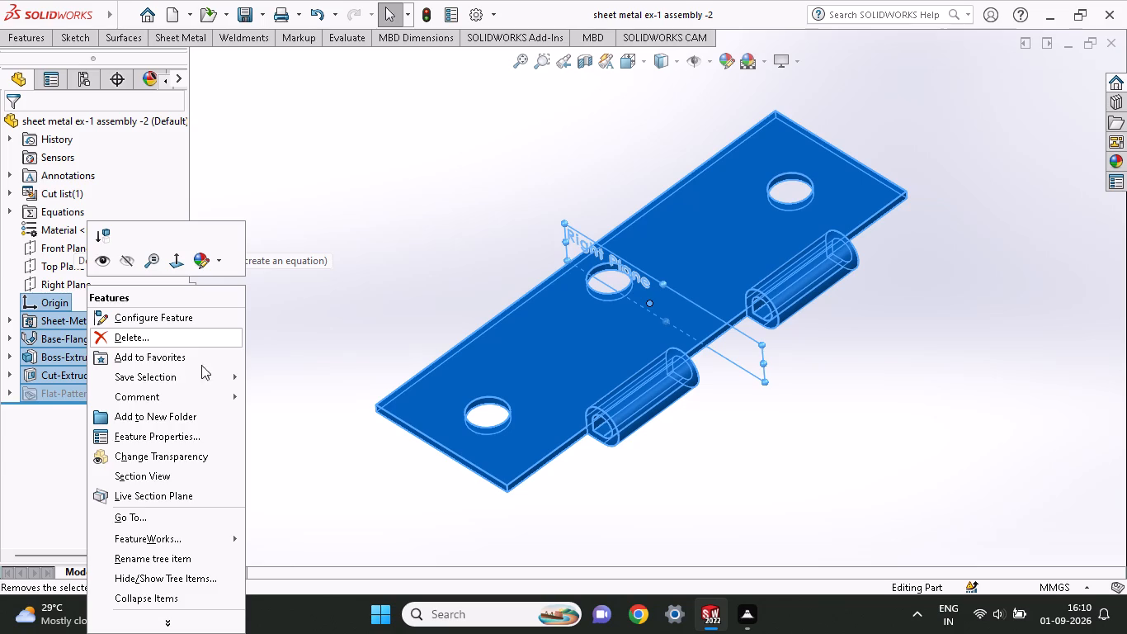
pyautogui.click(130, 343)
pyautogui.click(660, 294)
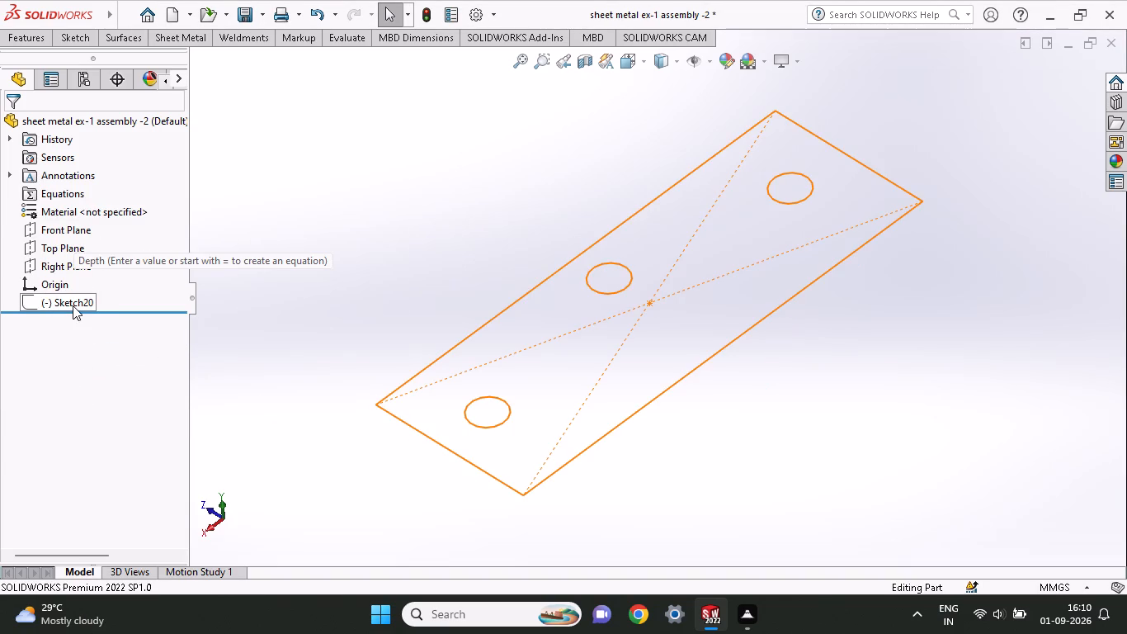
pyautogui.rightClick(73, 305)
pyautogui.click(108, 395)
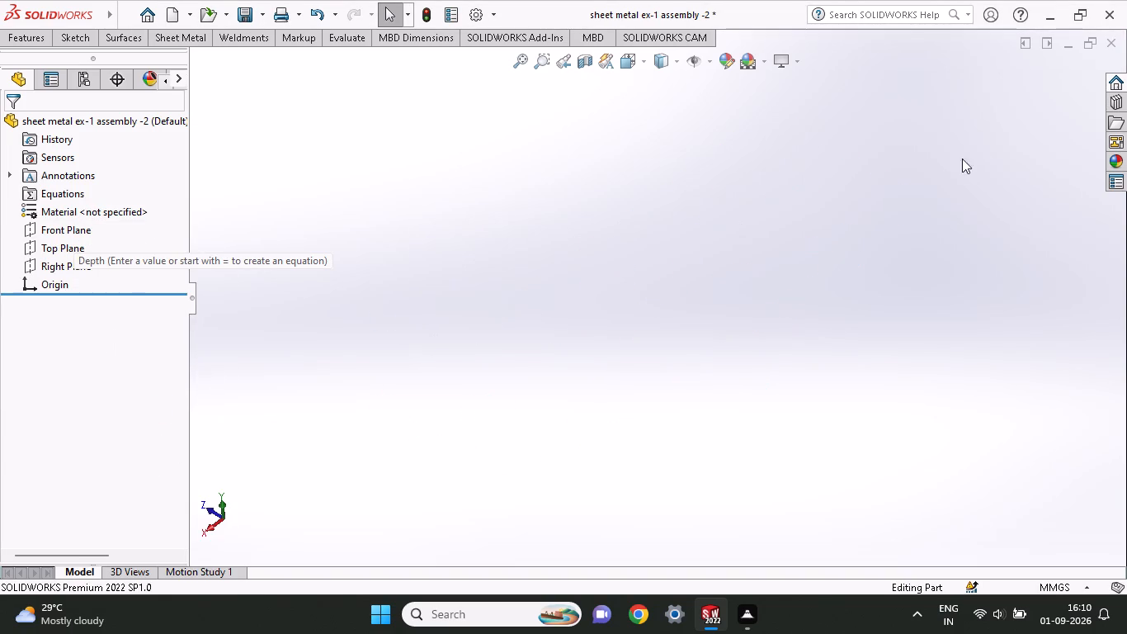
# Sketch two concentric circles centred on the origin on the Right Plane, about 46 mm and 27 mm in diameter.
pyautogui.click(58, 37)
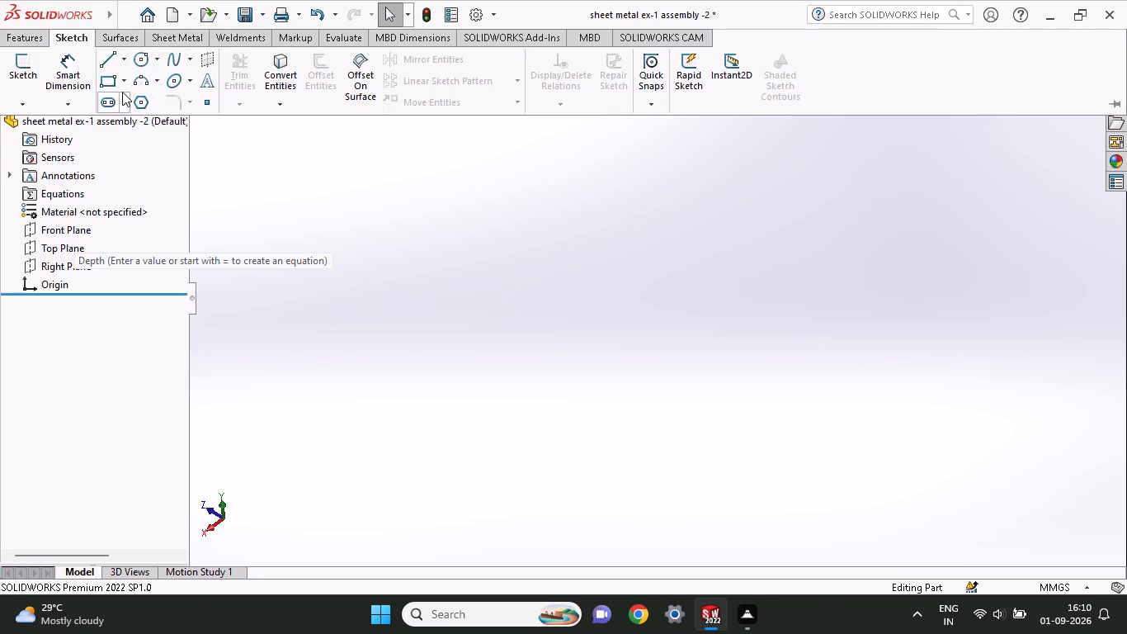
pyautogui.click(139, 69)
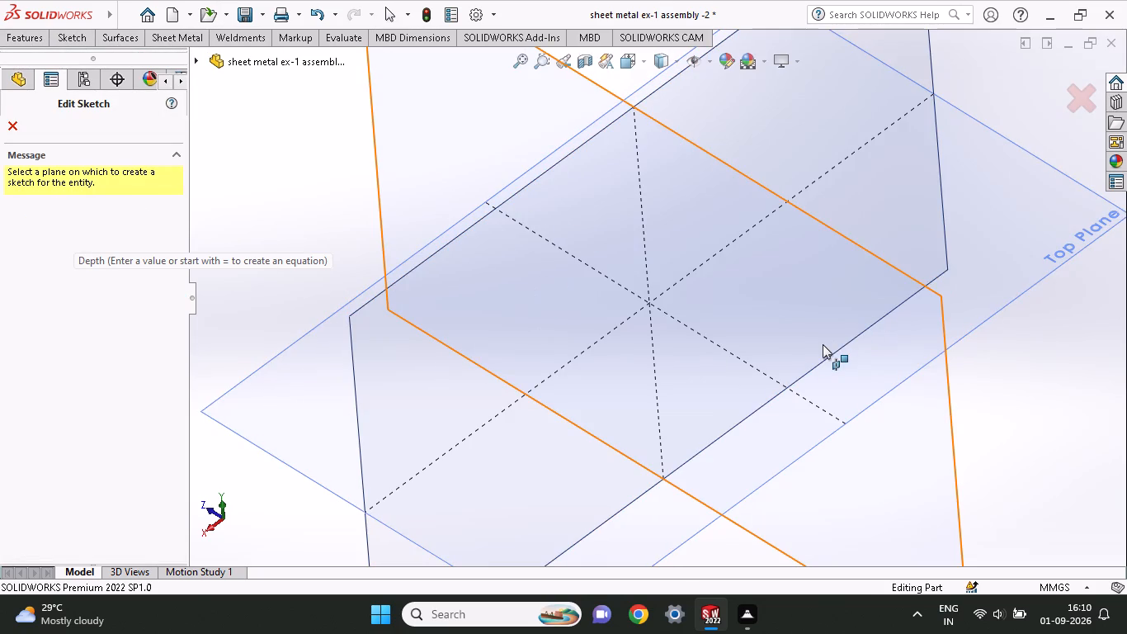
pyautogui.click(795, 332)
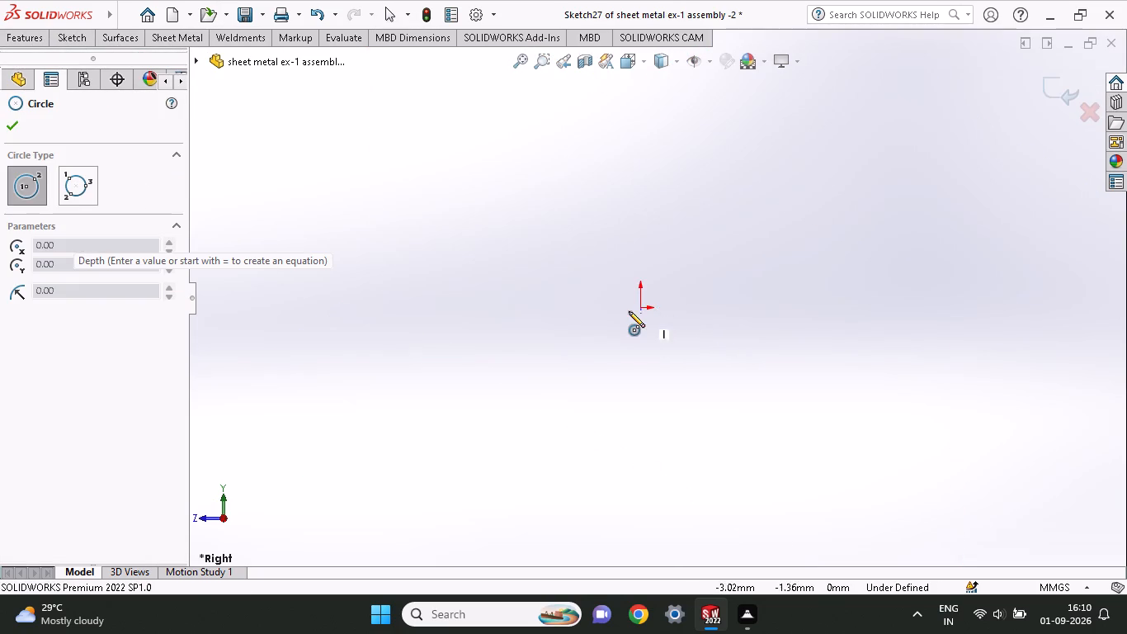
pyautogui.click(637, 311)
pyautogui.click(681, 370)
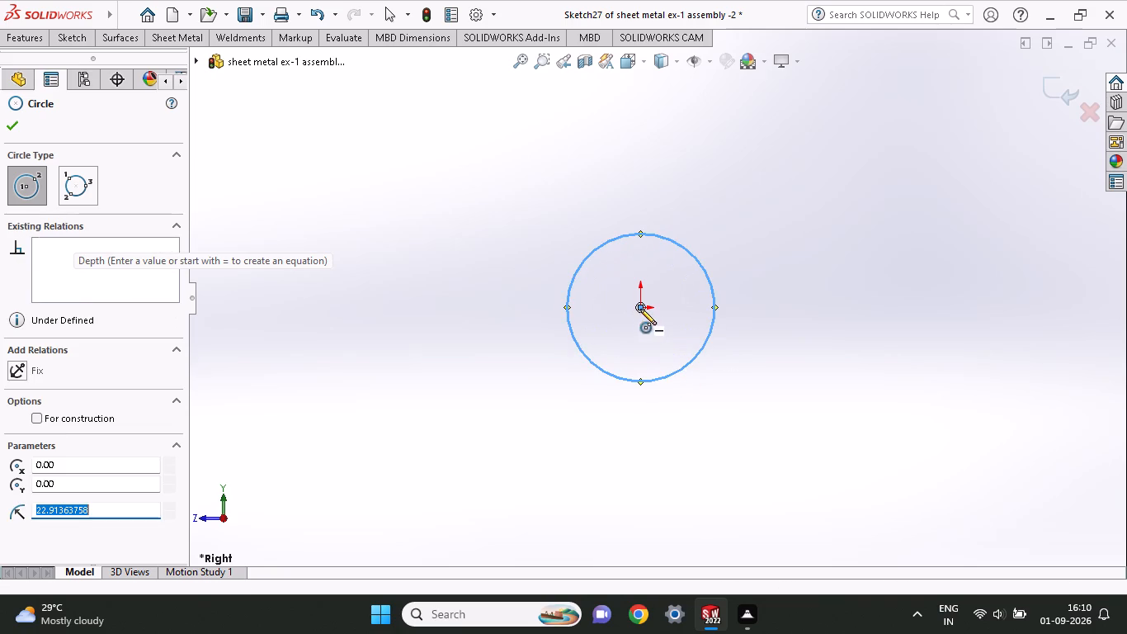
pyautogui.click(641, 308)
pyautogui.click(664, 344)
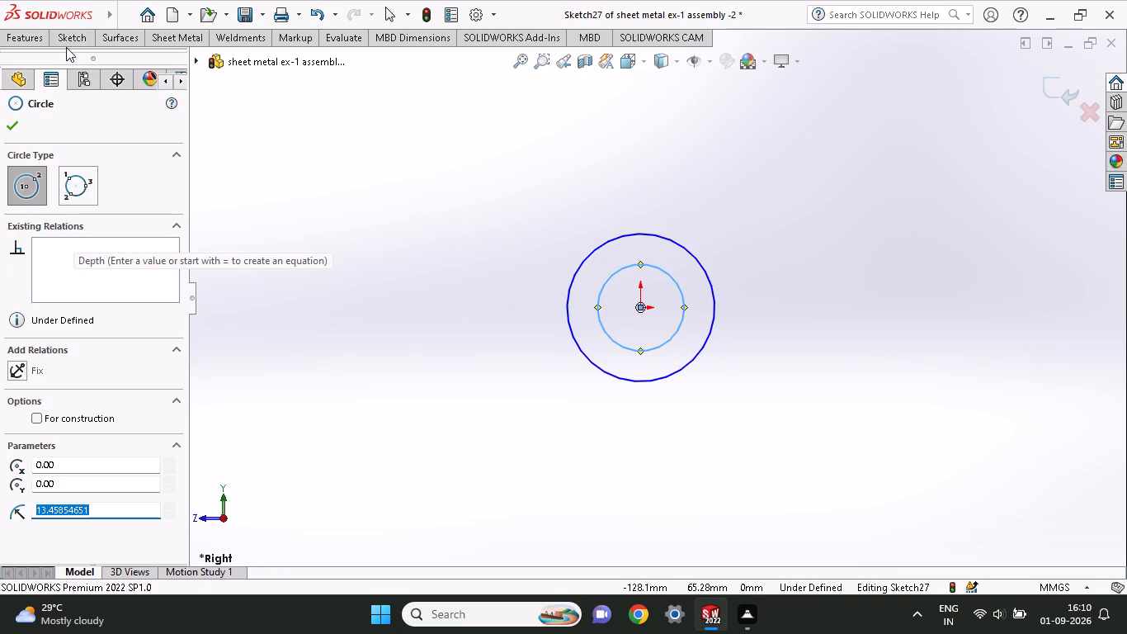
# Dimension the outer circle's diameter at 10 mm.
pyautogui.click(67, 47)
pyautogui.click(82, 92)
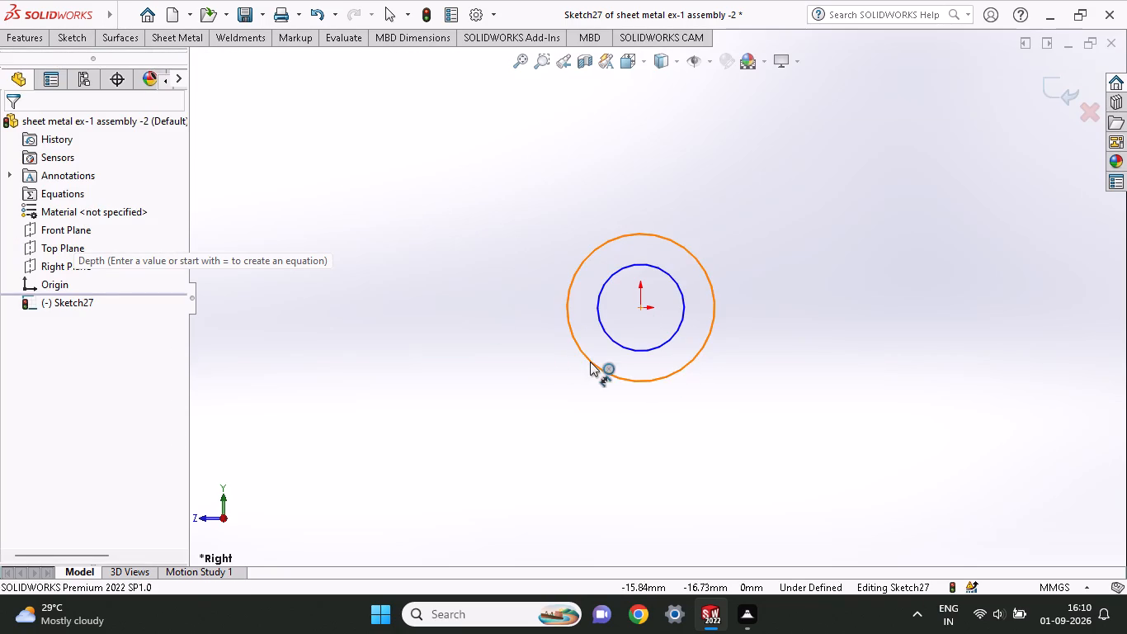
pyautogui.click(590, 362)
pyautogui.click(378, 362)
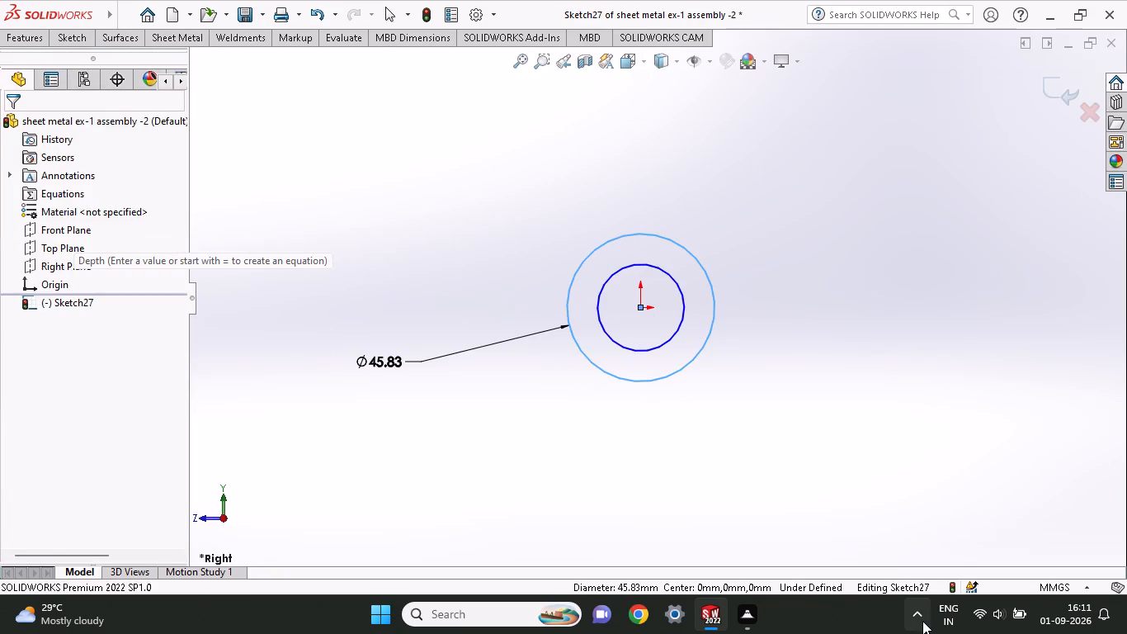
pyautogui.write('10')
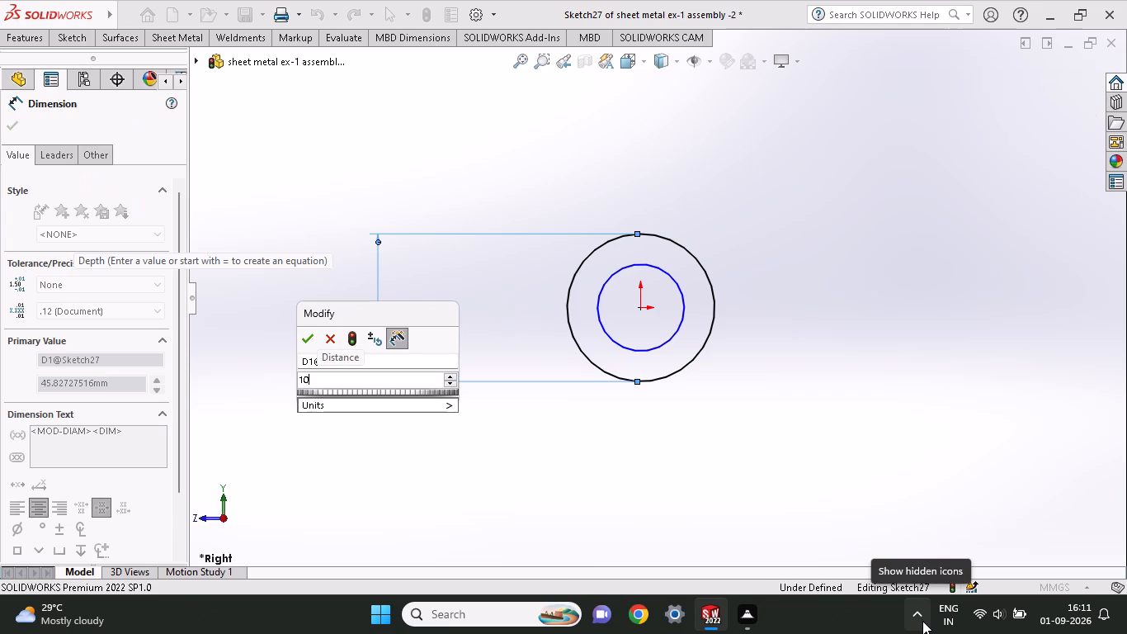
pyautogui.press('Return')
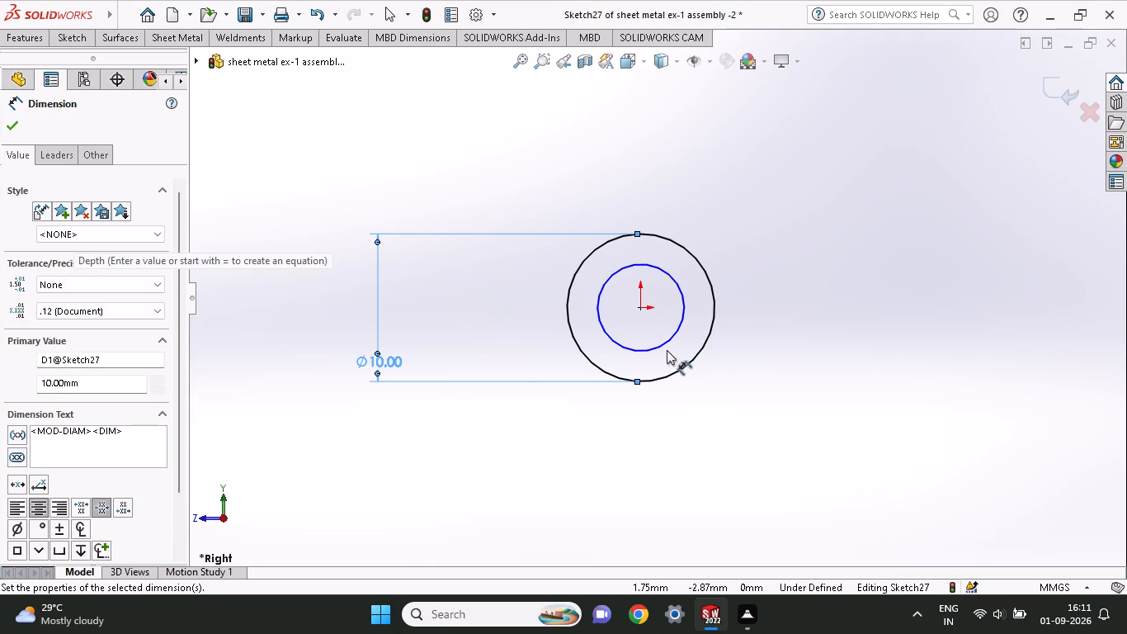
# Dimension the inner circle's diameter at 5 mm.
pyautogui.click(667, 347)
pyautogui.click(488, 338)
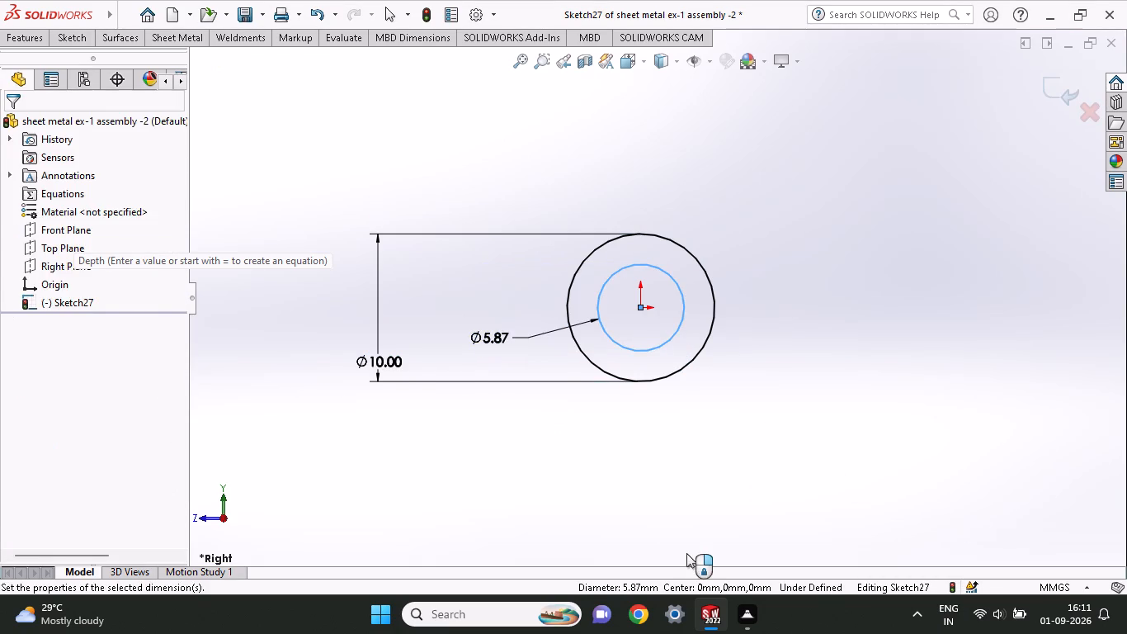
pyautogui.press('5')
pyautogui.press('Return')
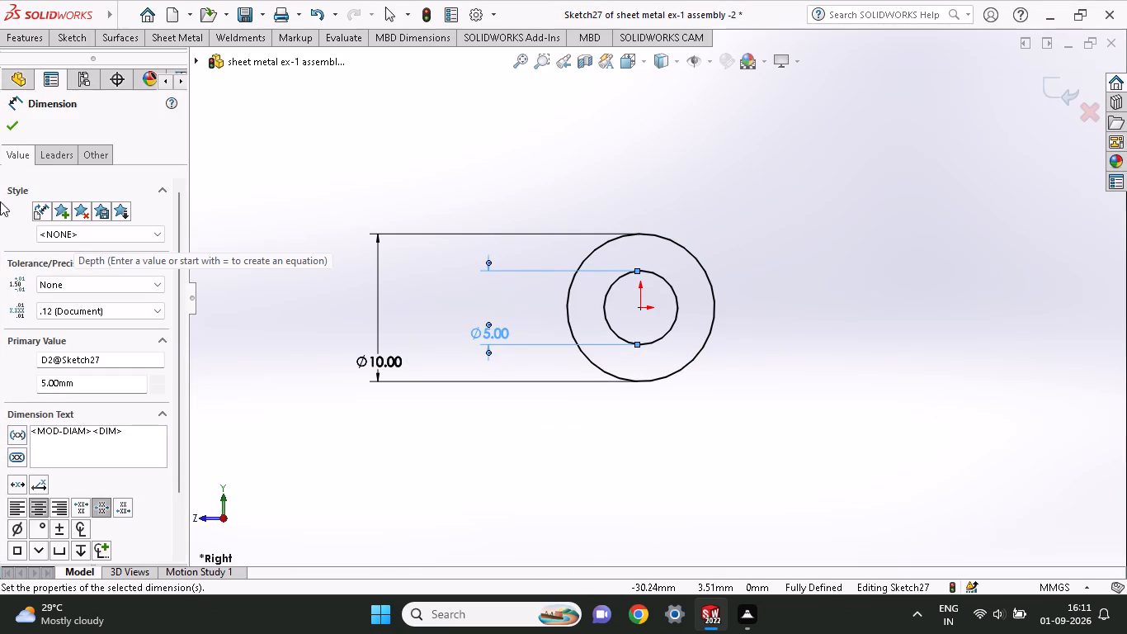
# Extrude the two-circle profile as a blind boss 125 mm deep to form the hollow hinge pin.
pyautogui.click(31, 27)
pyautogui.click(31, 35)
pyautogui.click(36, 59)
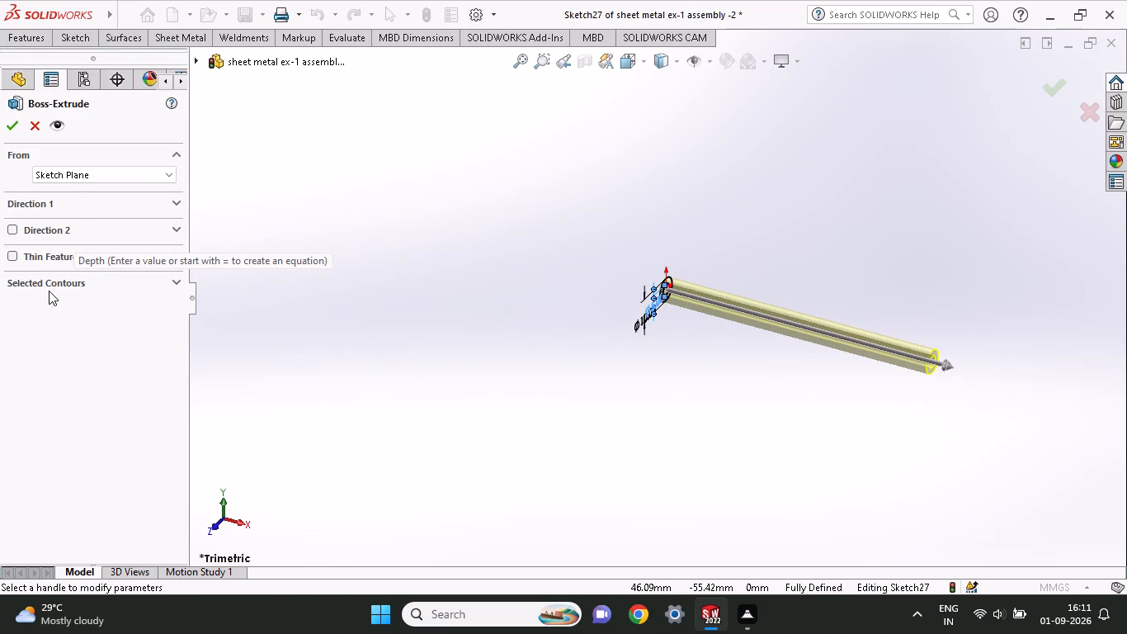
pyautogui.click(53, 212)
pyautogui.click(165, 200)
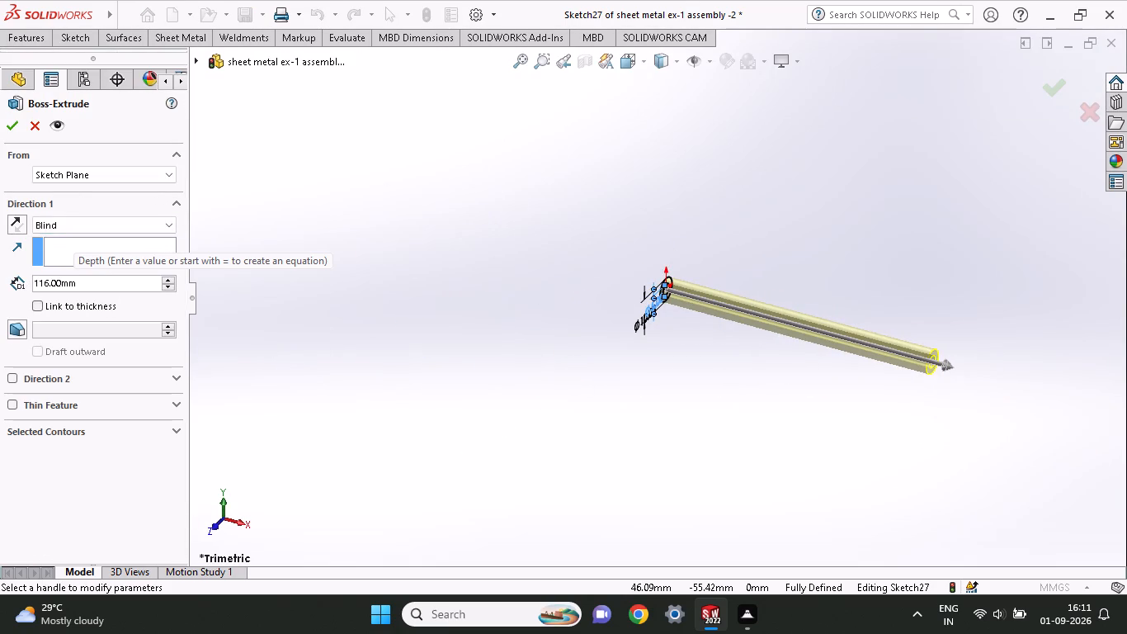
pyautogui.moveTo(101, 285); pyautogui.dragTo(0, 335)
pyautogui.write('125')
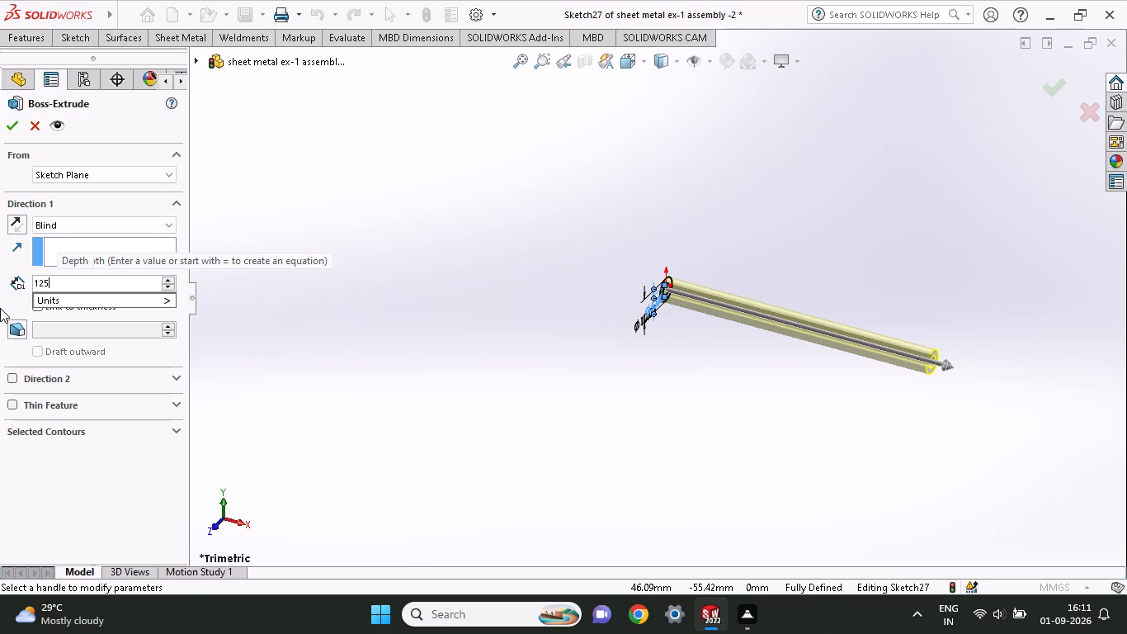
pyautogui.press('Return')
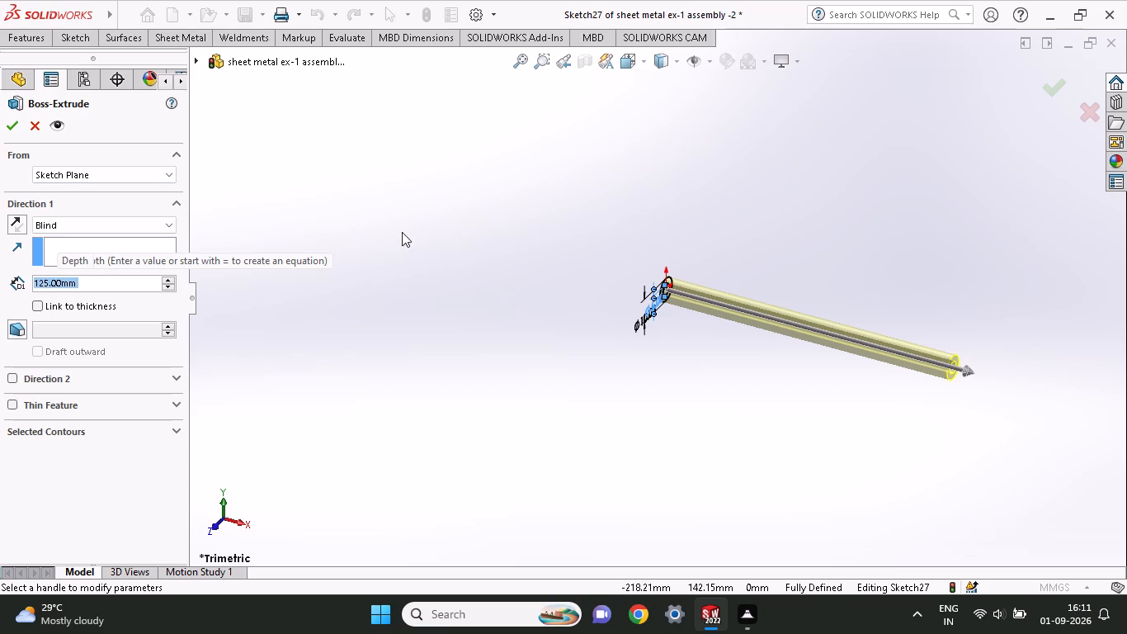
pyautogui.click(390, 243)
pyautogui.click(12, 125)
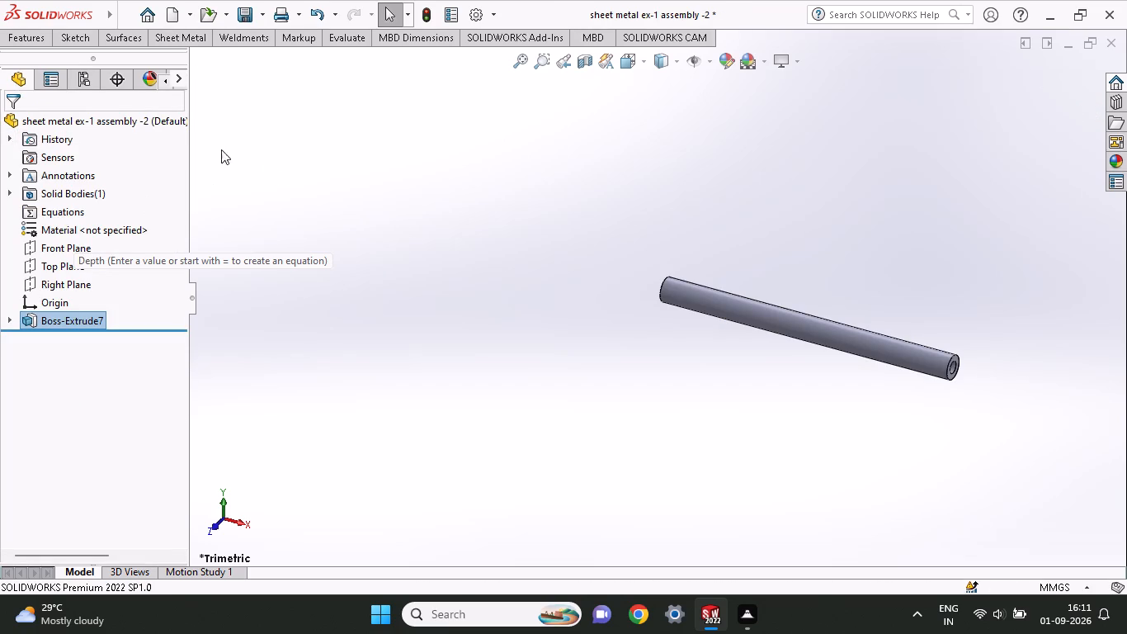
# Save the pin part under the new name "sheet metal ex-1 assembly -3" in the Documents folder.
pyautogui.click(259, 19)
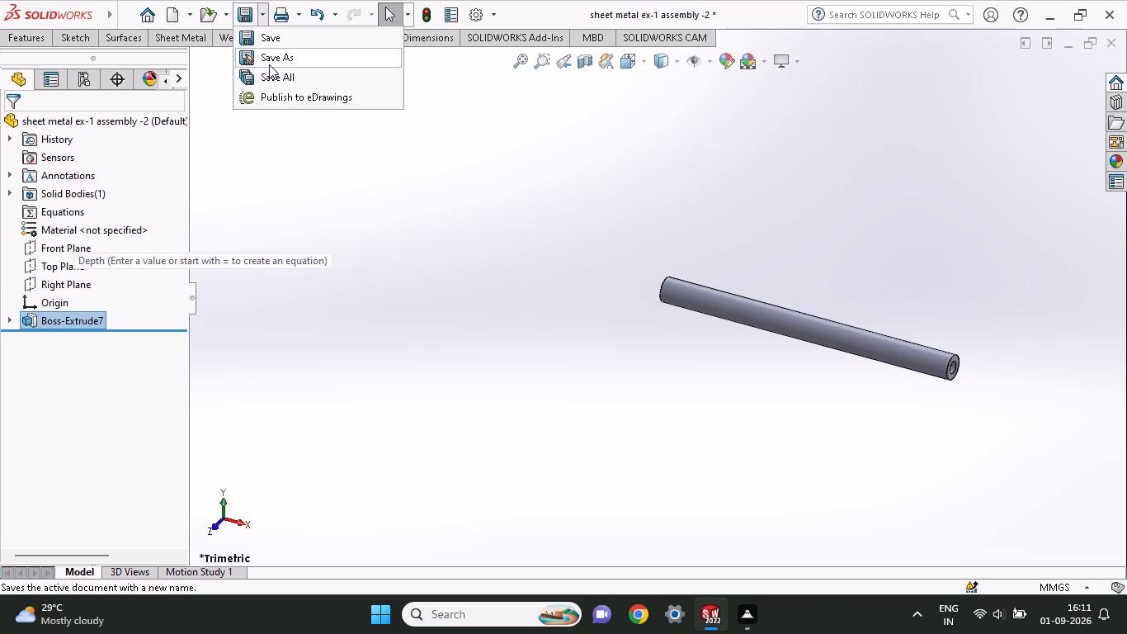
pyautogui.click(269, 64)
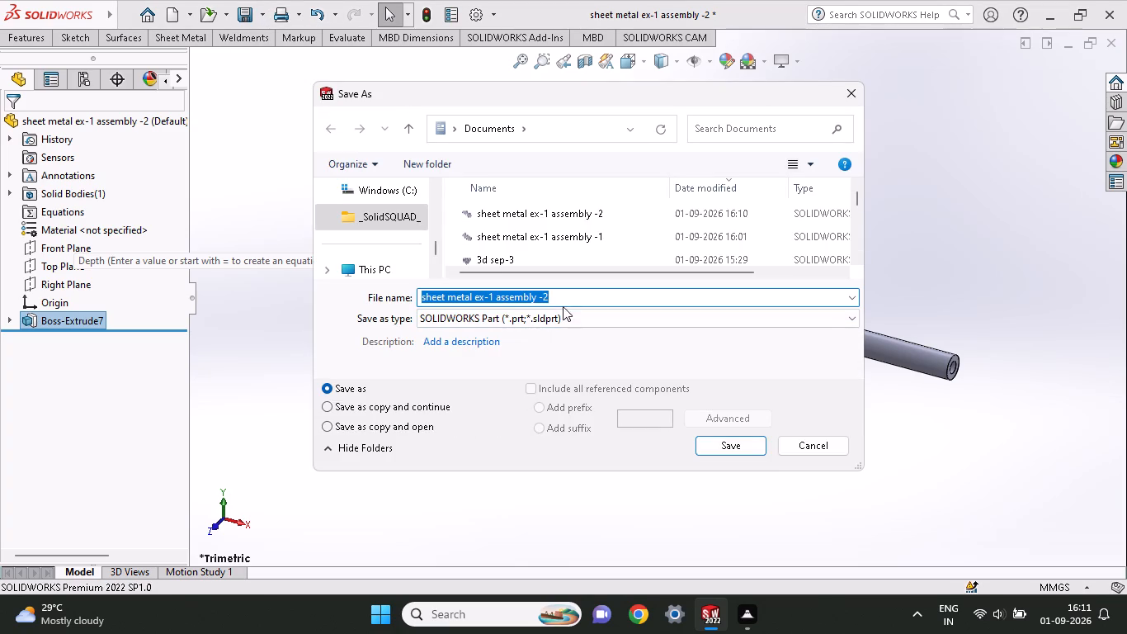
pyautogui.click(563, 298)
pyautogui.press('BackSpace')
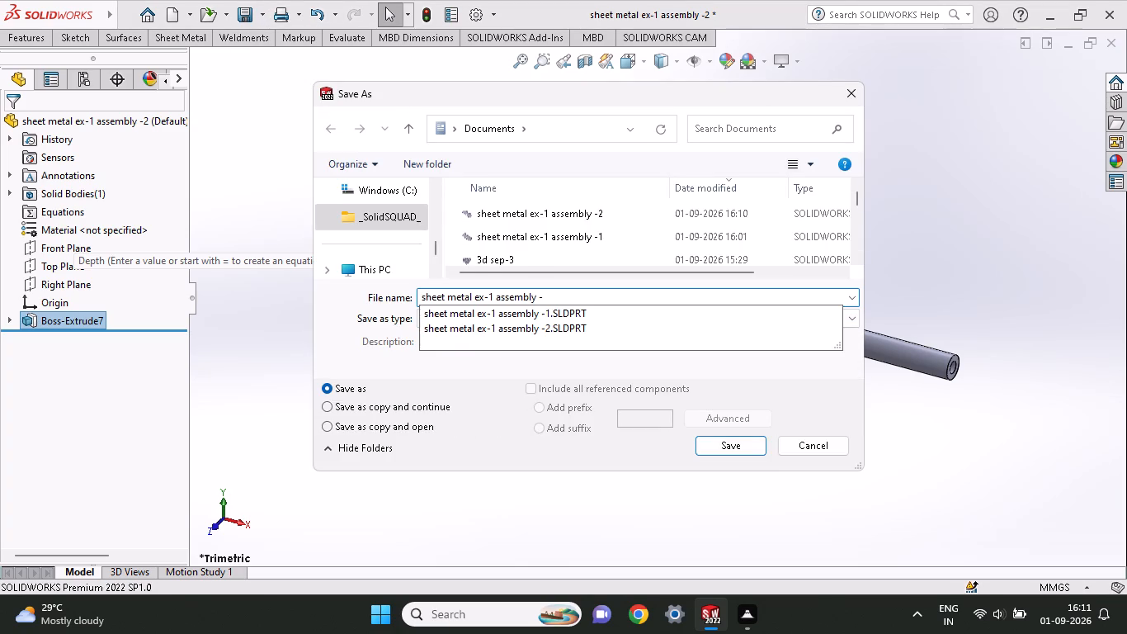
pyautogui.press('3')
pyautogui.click(712, 450)
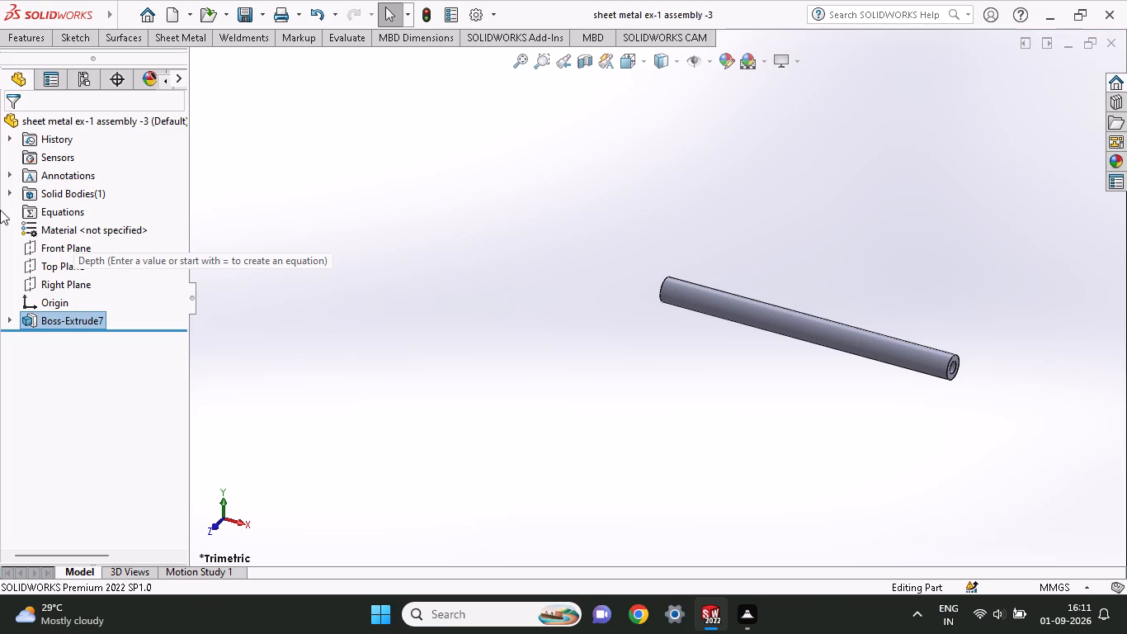
# Create a new assembly and insert the part "sheet metal ex-1 assembly -1" as its first component.
pyautogui.click(167, 21)
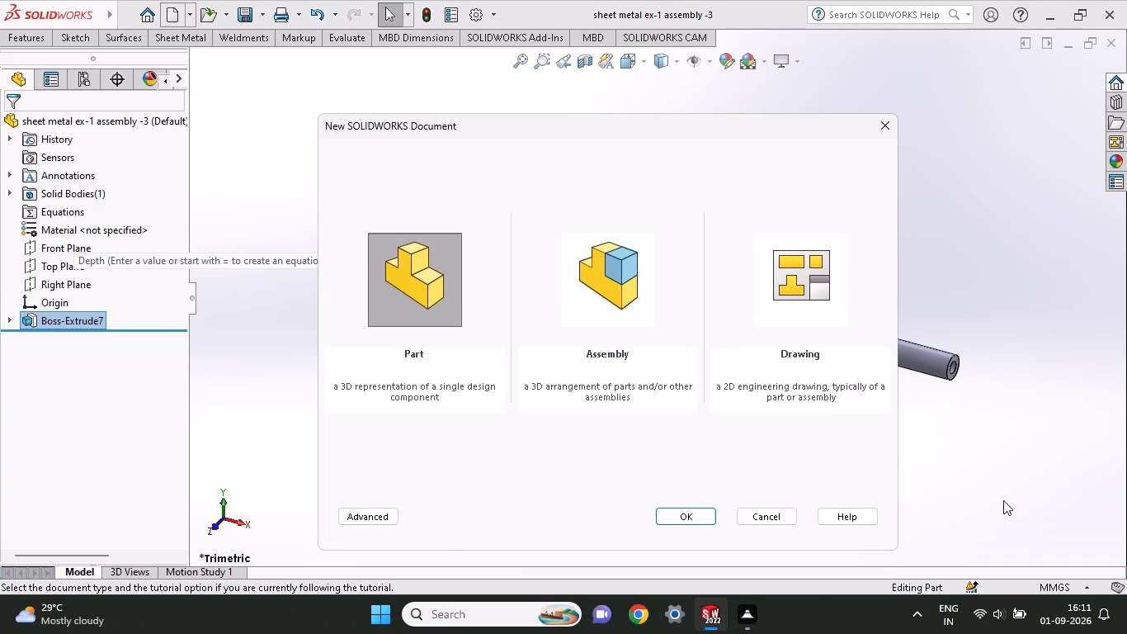
pyautogui.click(631, 301)
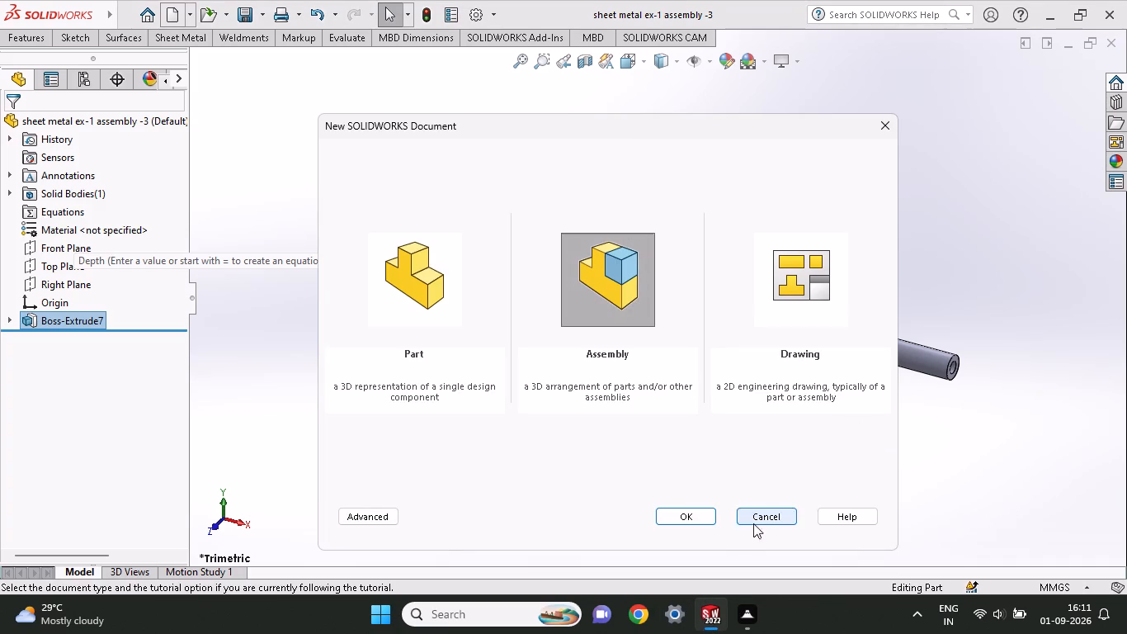
pyautogui.click(702, 523)
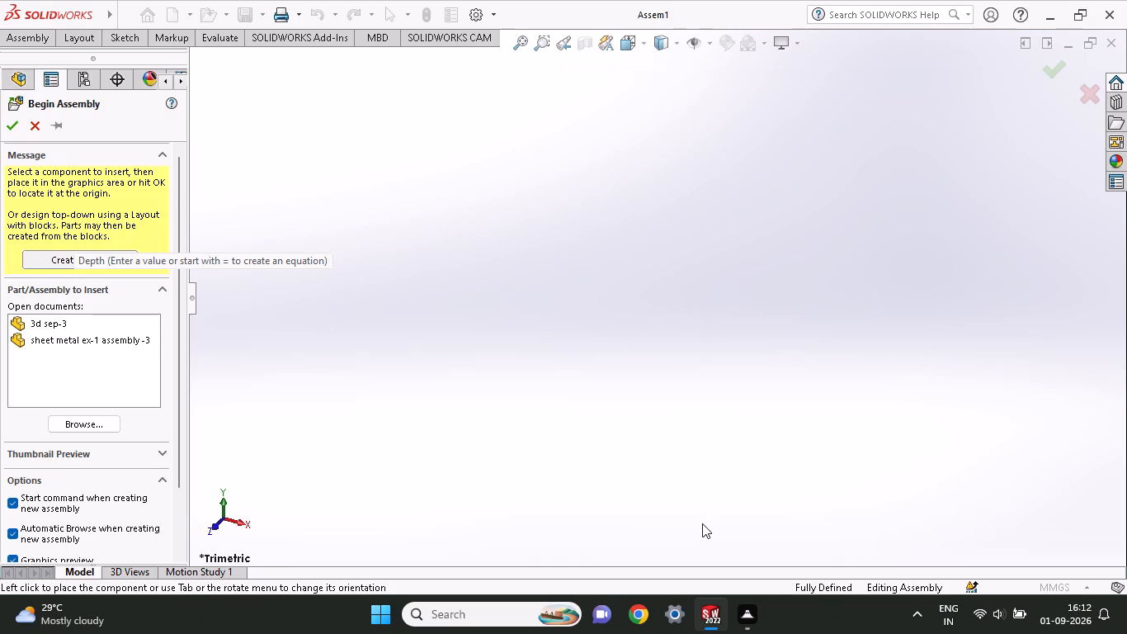
pyautogui.click(107, 423)
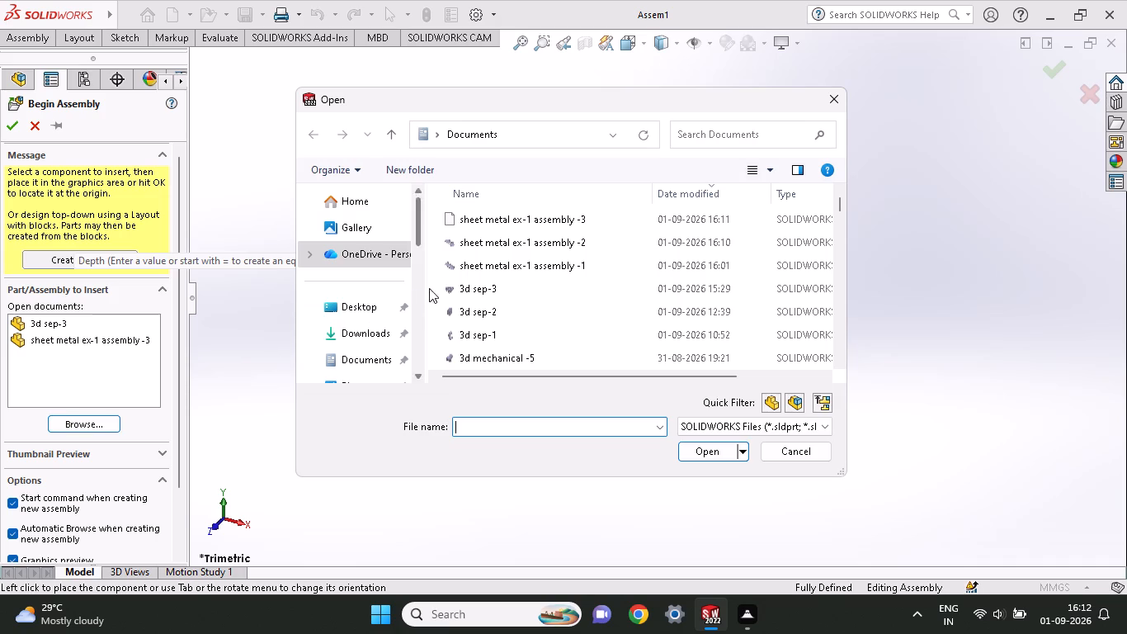
pyautogui.click(470, 264)
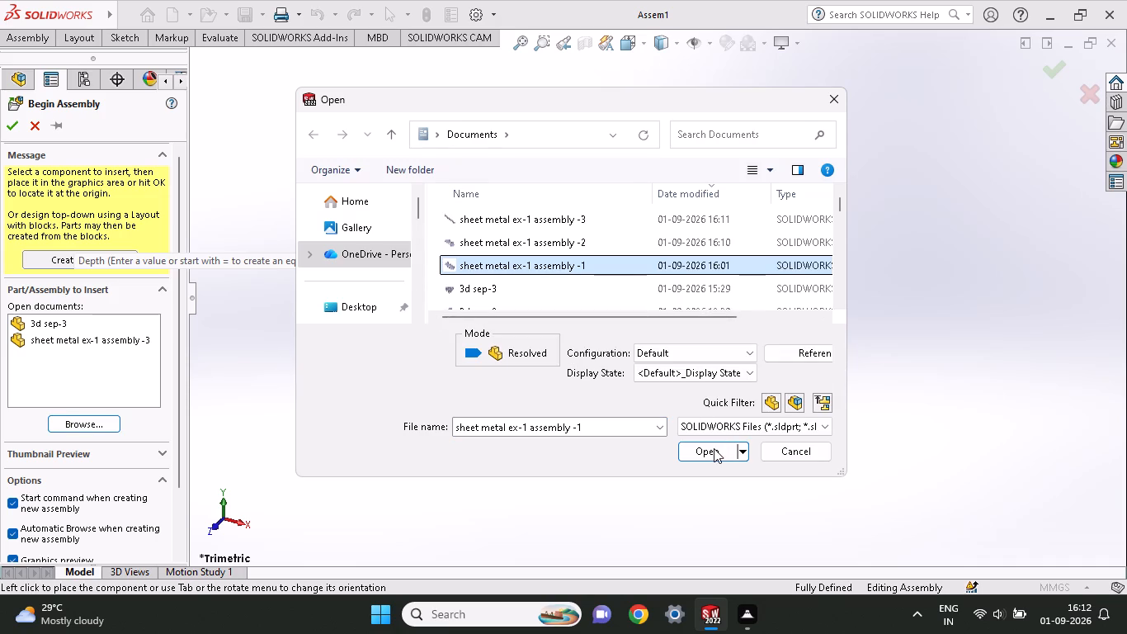
pyautogui.click(714, 448)
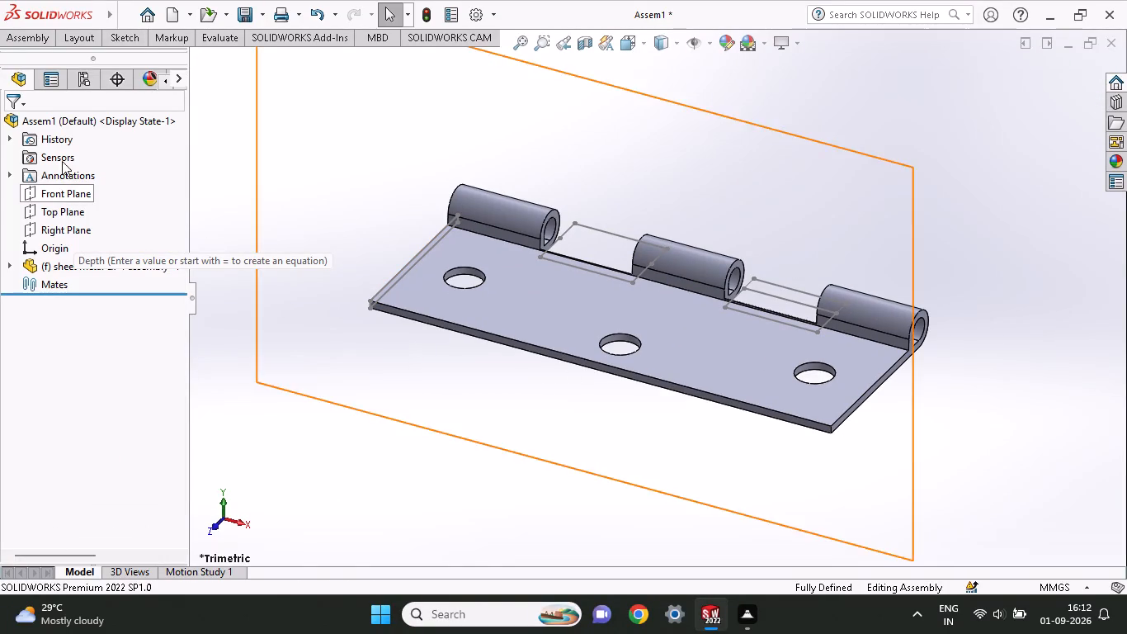
# Insert the part "sheet metal ex-1 assembly -2" into the assembly and place it above the first leaf.
pyautogui.click(39, 40)
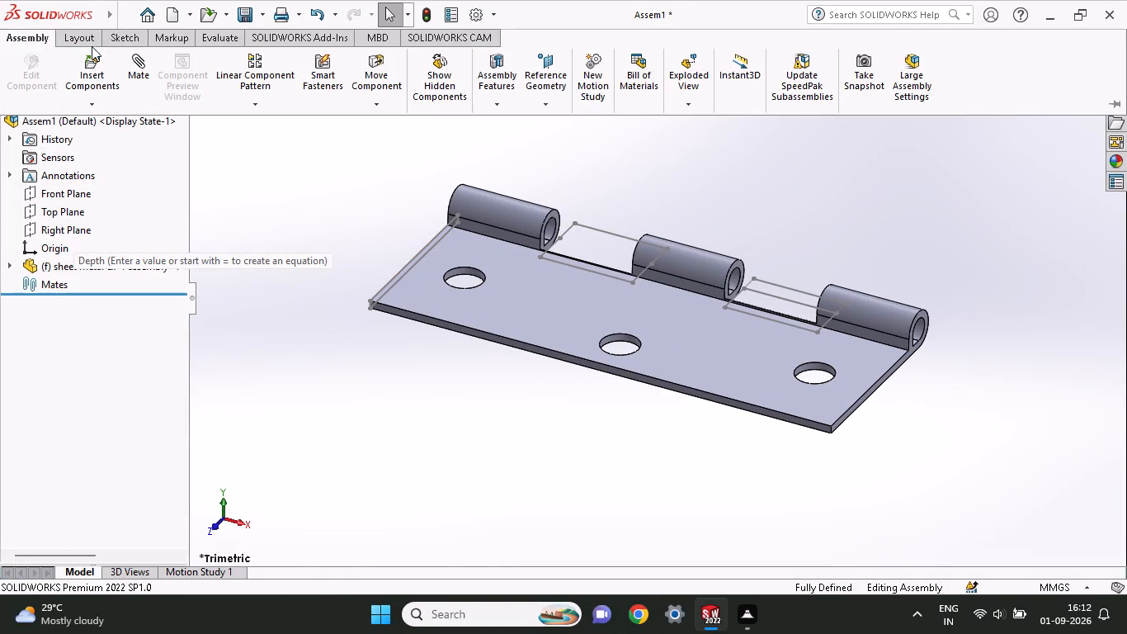
pyautogui.click(87, 43)
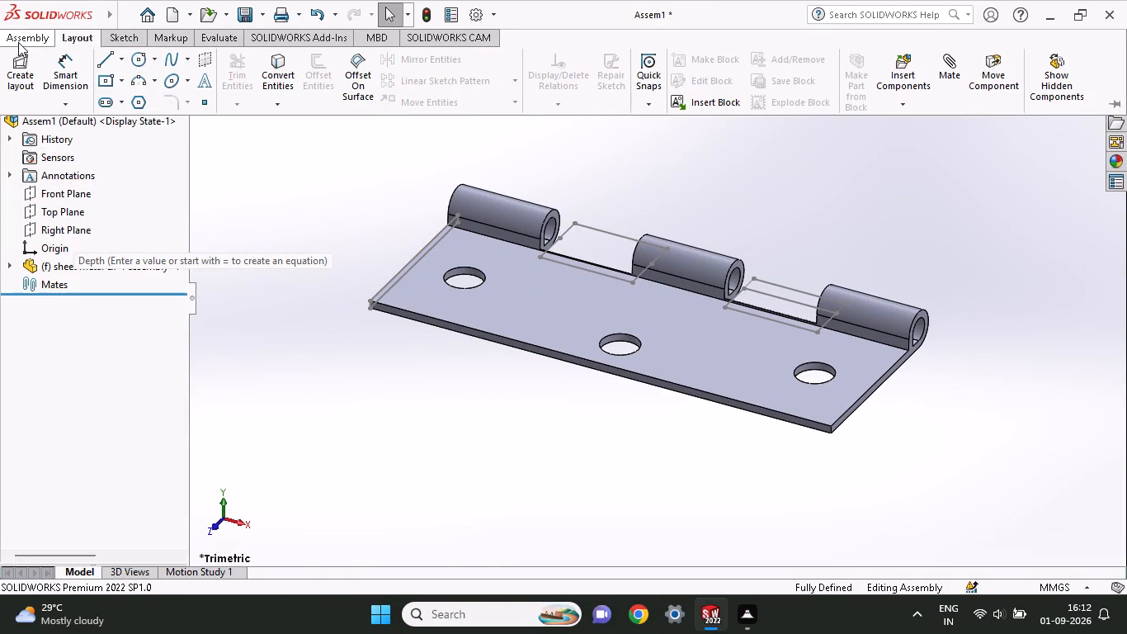
pyautogui.click(18, 42)
pyautogui.click(87, 90)
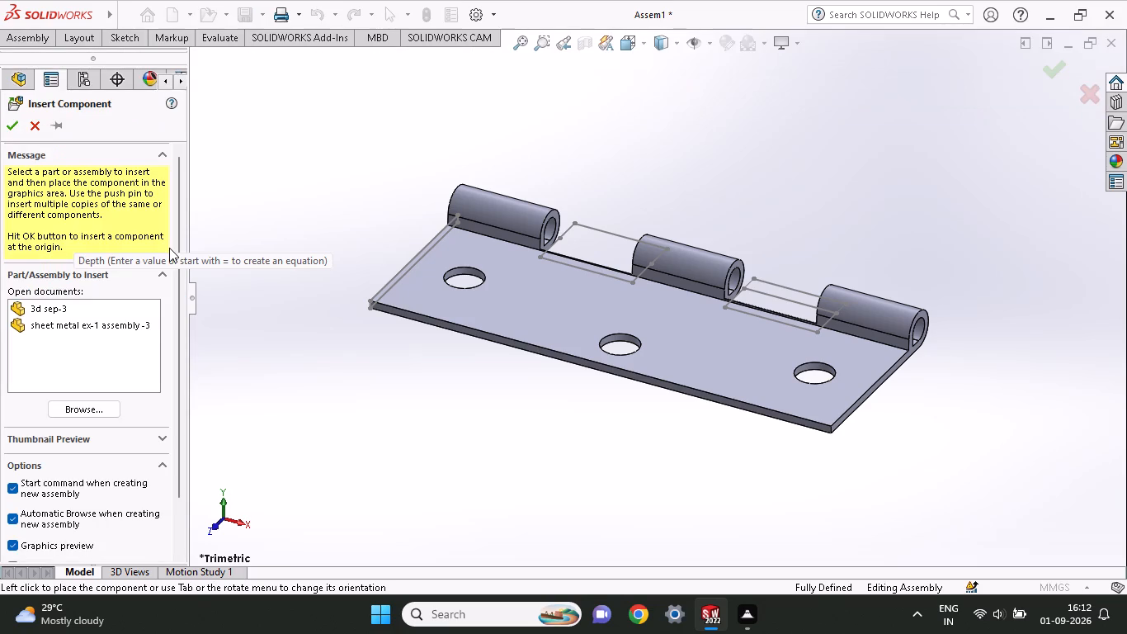
pyautogui.click(85, 405)
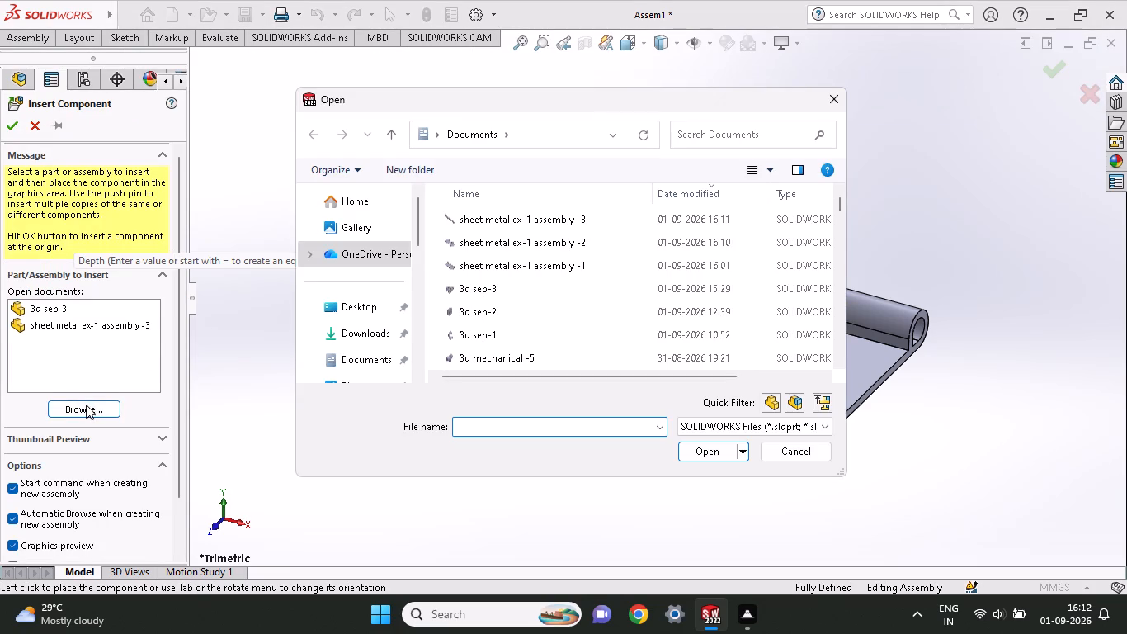
pyautogui.click(606, 245)
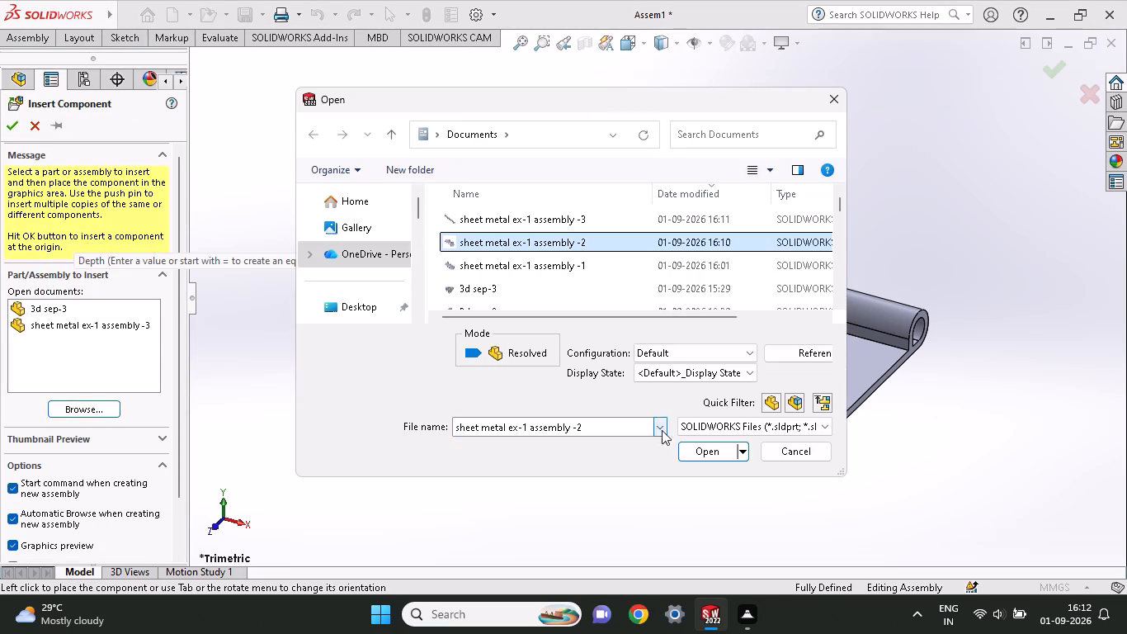
pyautogui.click(696, 452)
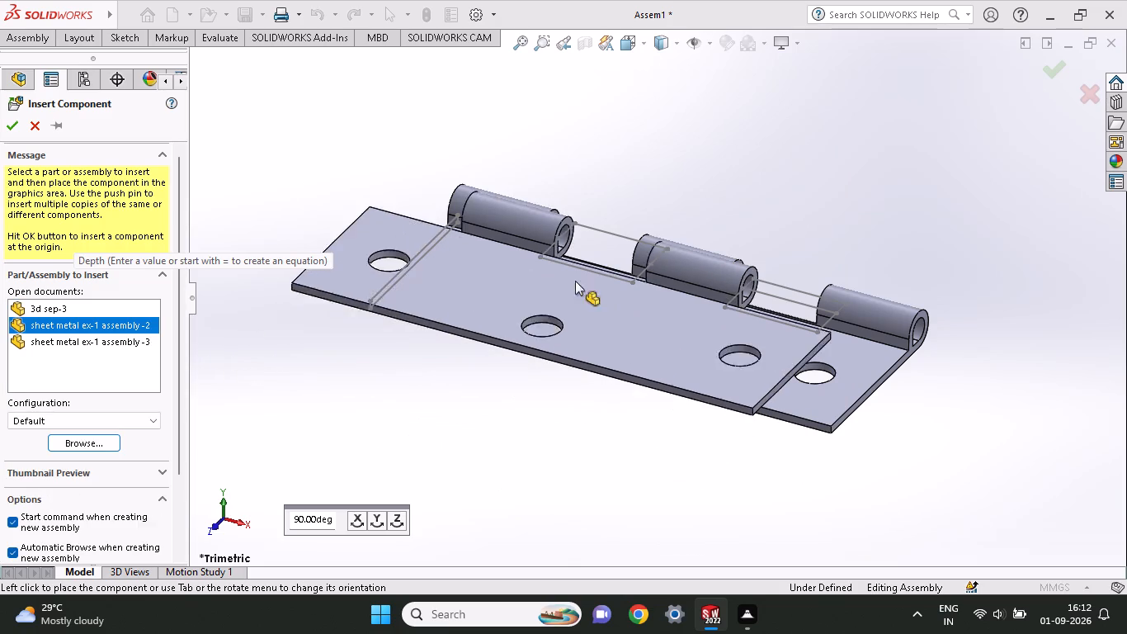
pyautogui.click(733, 156)
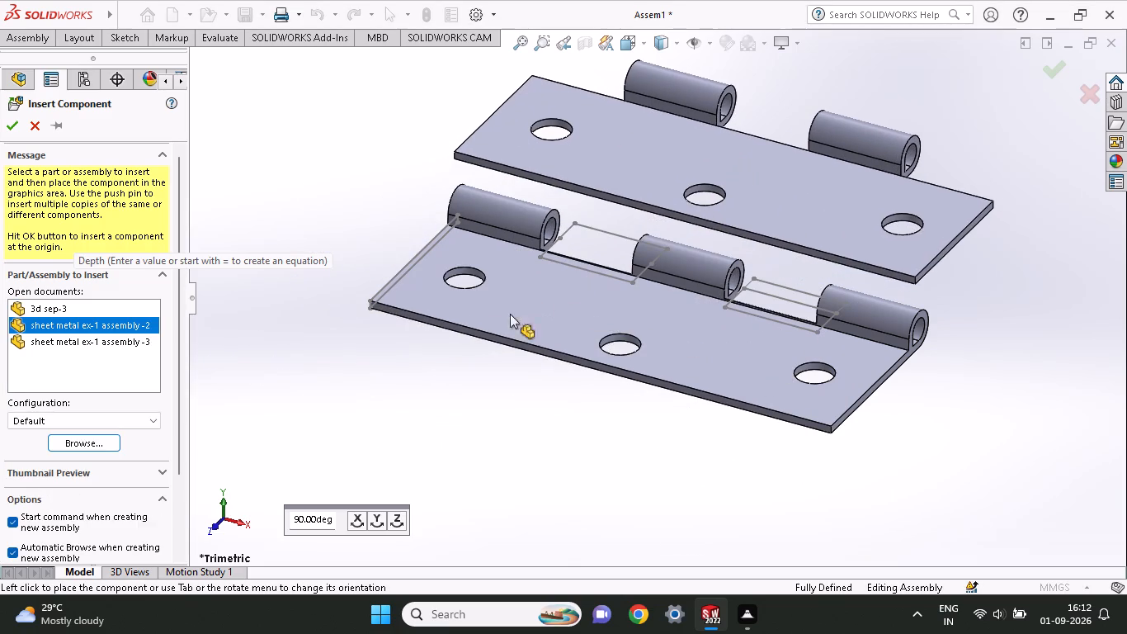
# Insert the pin part "sheet metal ex-1 assembly -3" into the assembly and place it below the first leaf.
pyautogui.click(32, 39)
pyautogui.click(101, 88)
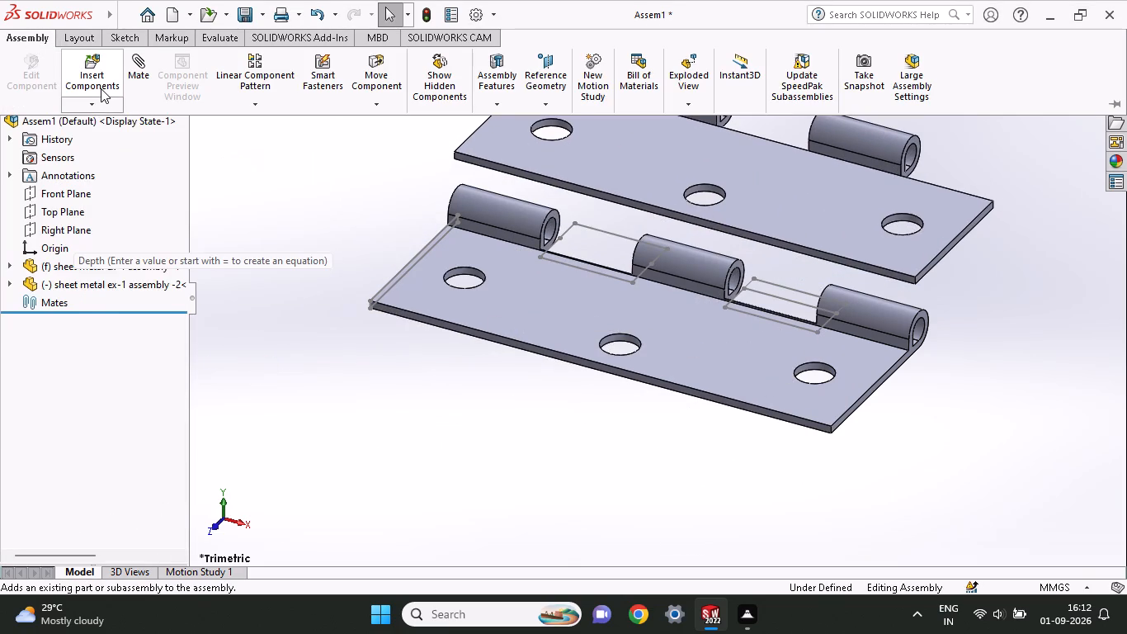
pyautogui.click(85, 403)
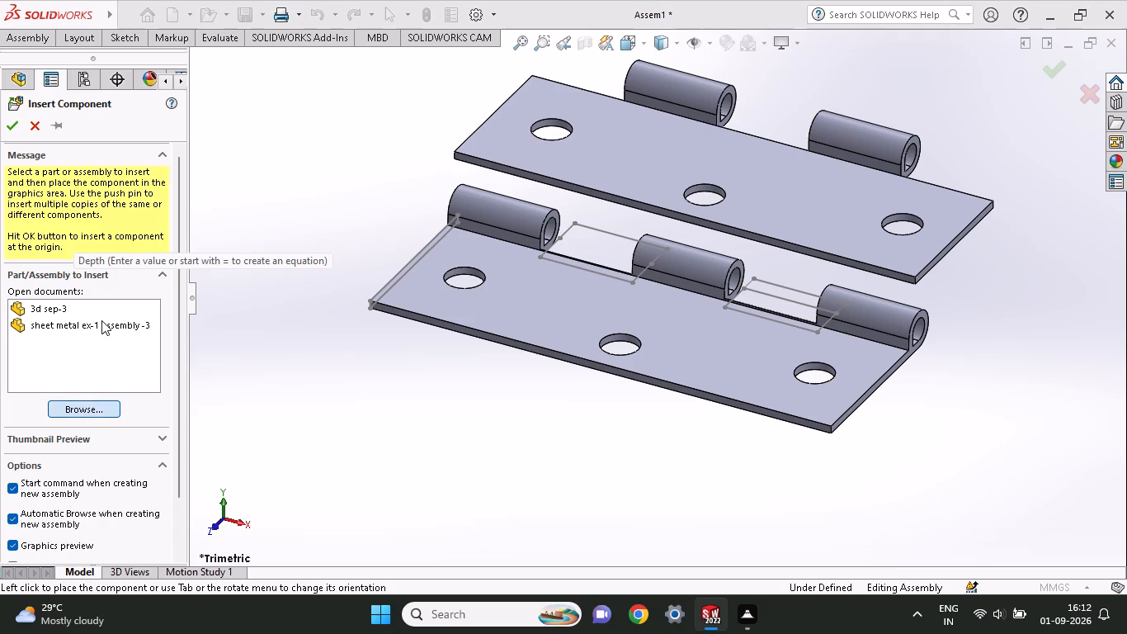
pyautogui.click(490, 215)
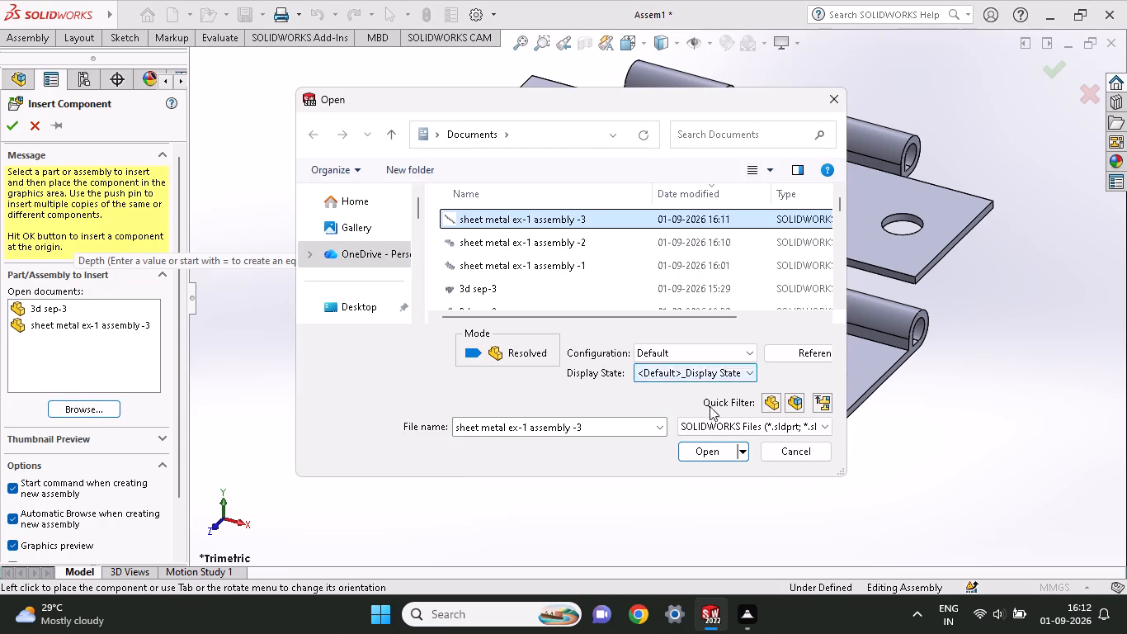
pyautogui.click(716, 455)
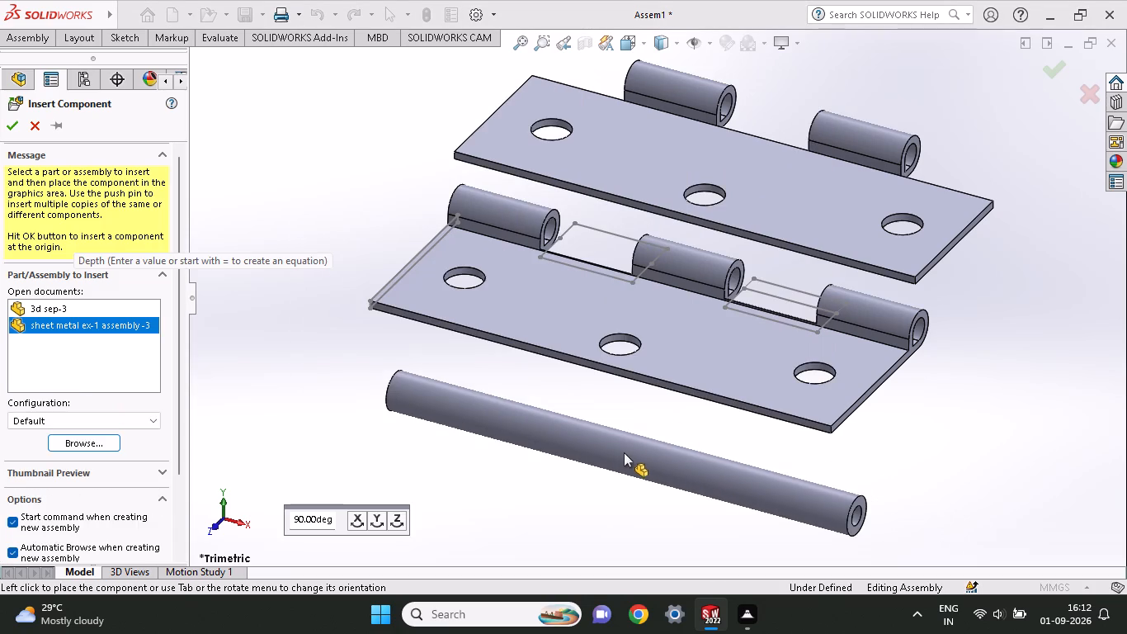
pyautogui.click(610, 452)
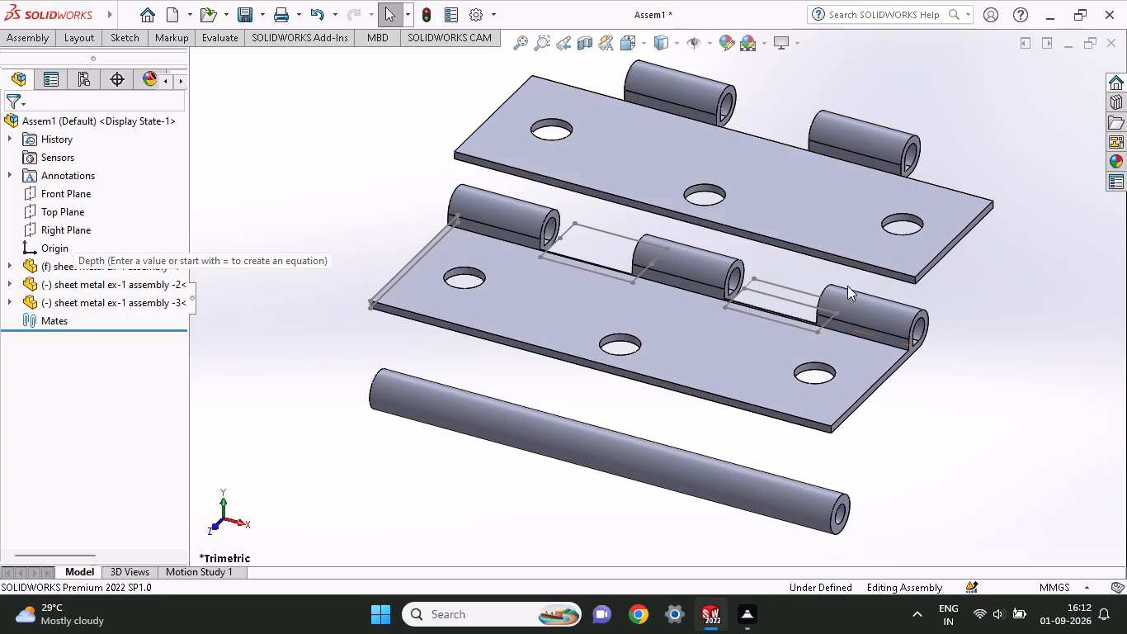
# Add a concentric mate between the inner face of the first leaf's end knuckle and the pin's circular end edge.
pyautogui.keyDown('shift'); pyautogui.click(550, 229); pyautogui.keyUp('shift')
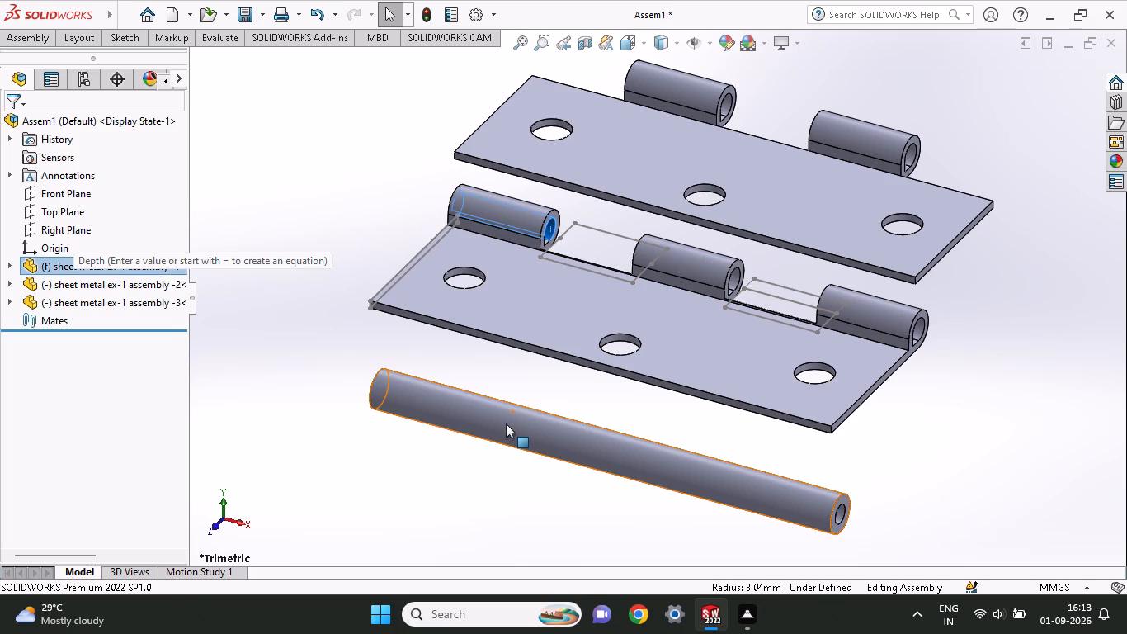
pyautogui.click(317, 321)
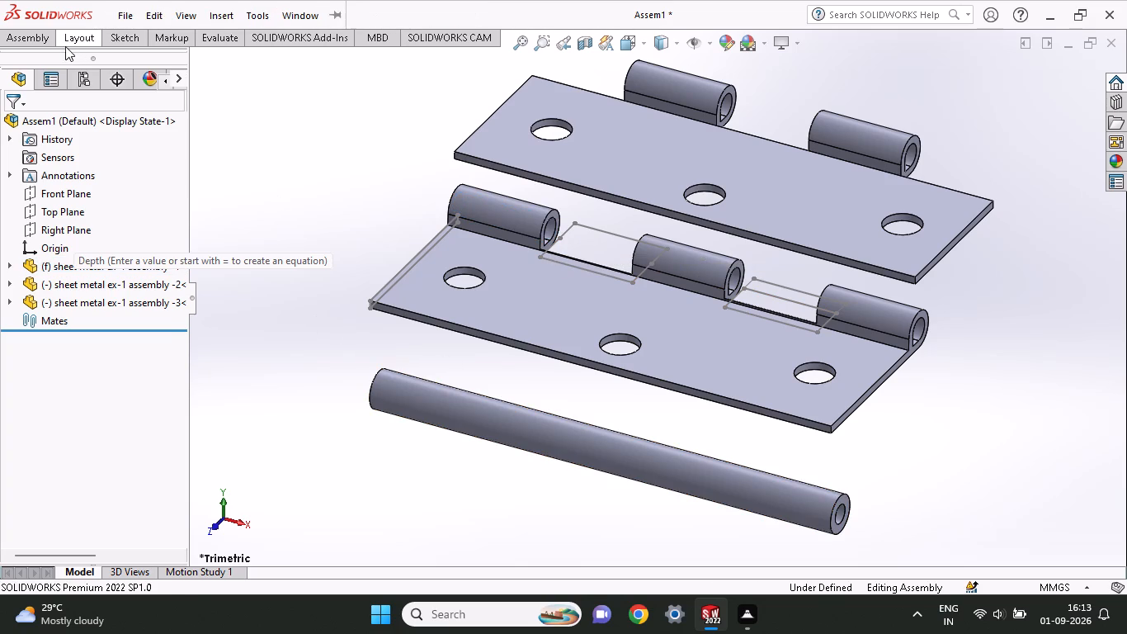
pyautogui.click(25, 36)
pyautogui.click(131, 66)
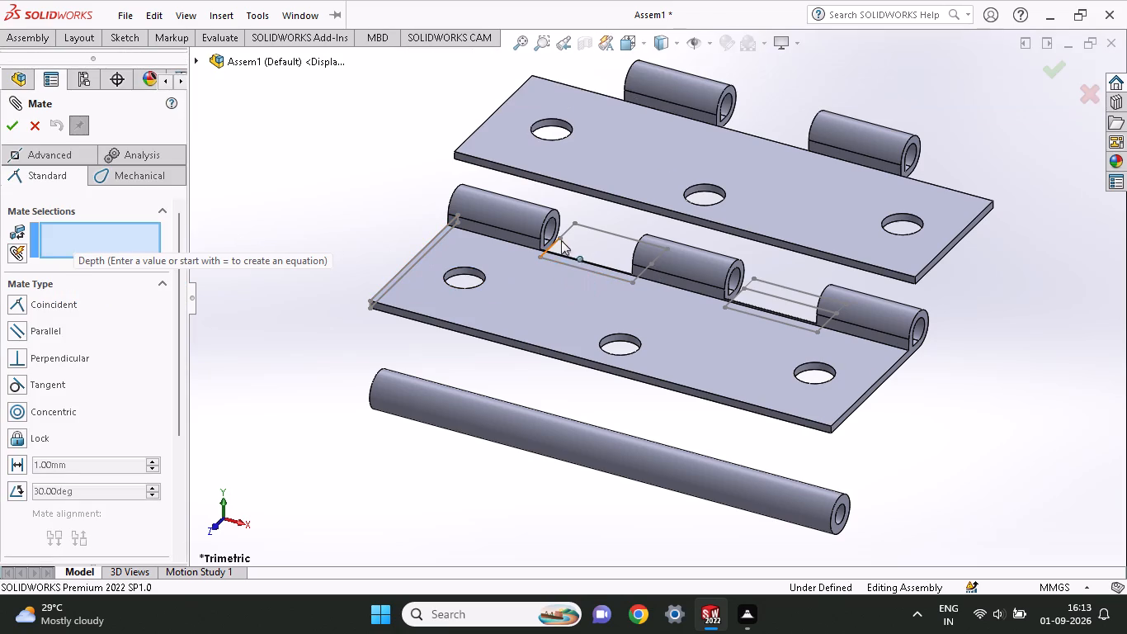
pyautogui.keyDown('shift'); pyautogui.click(551, 231); pyautogui.keyUp('shift')
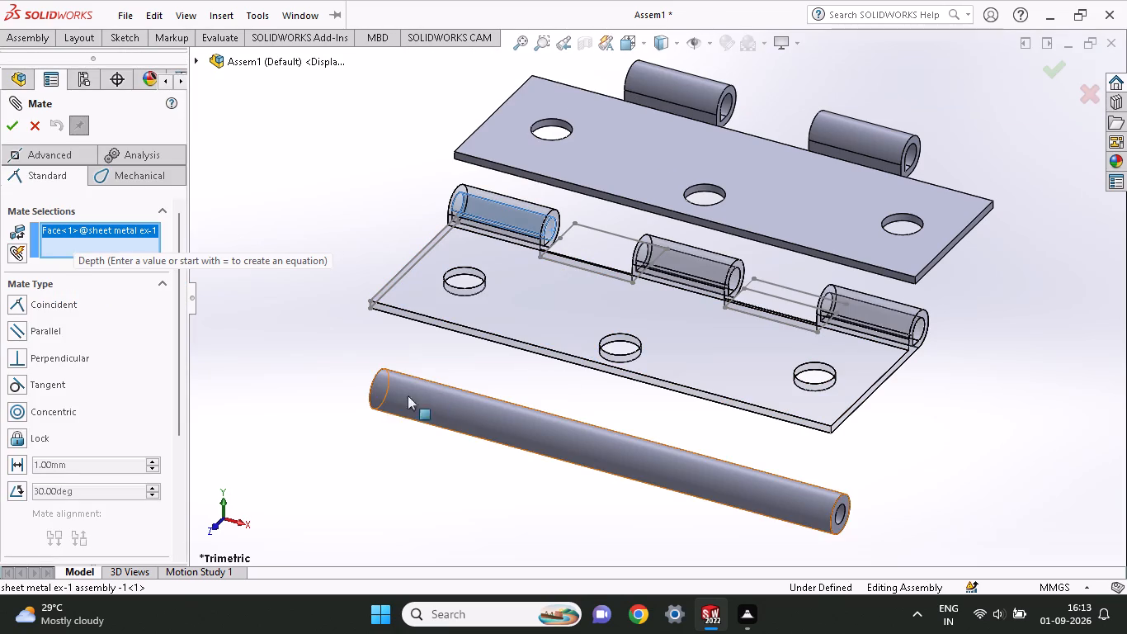
pyautogui.keyDown('shift'); pyautogui.click(372, 404); pyautogui.keyUp('shift')
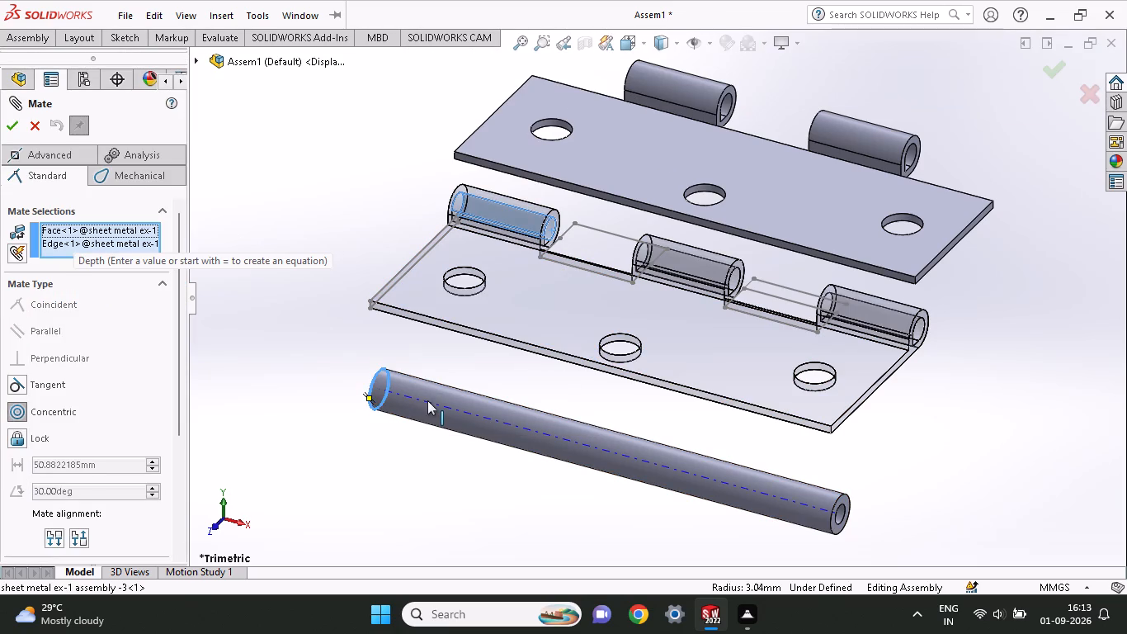
pyautogui.click(34, 411)
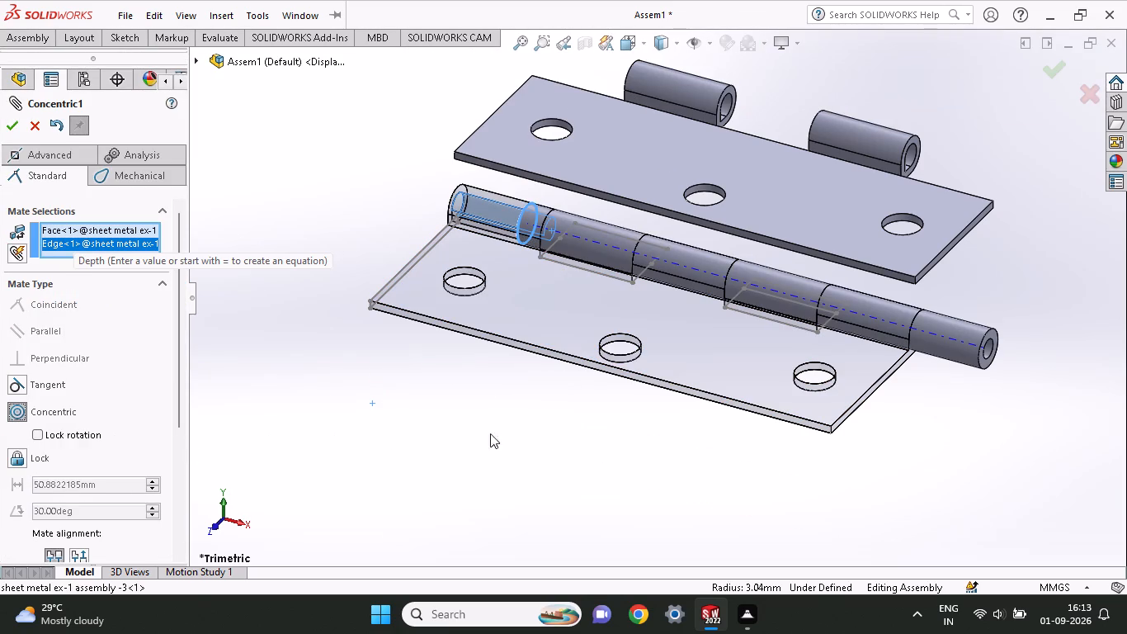
pyautogui.moveTo(985, 347); pyautogui.dragTo(870, 326)
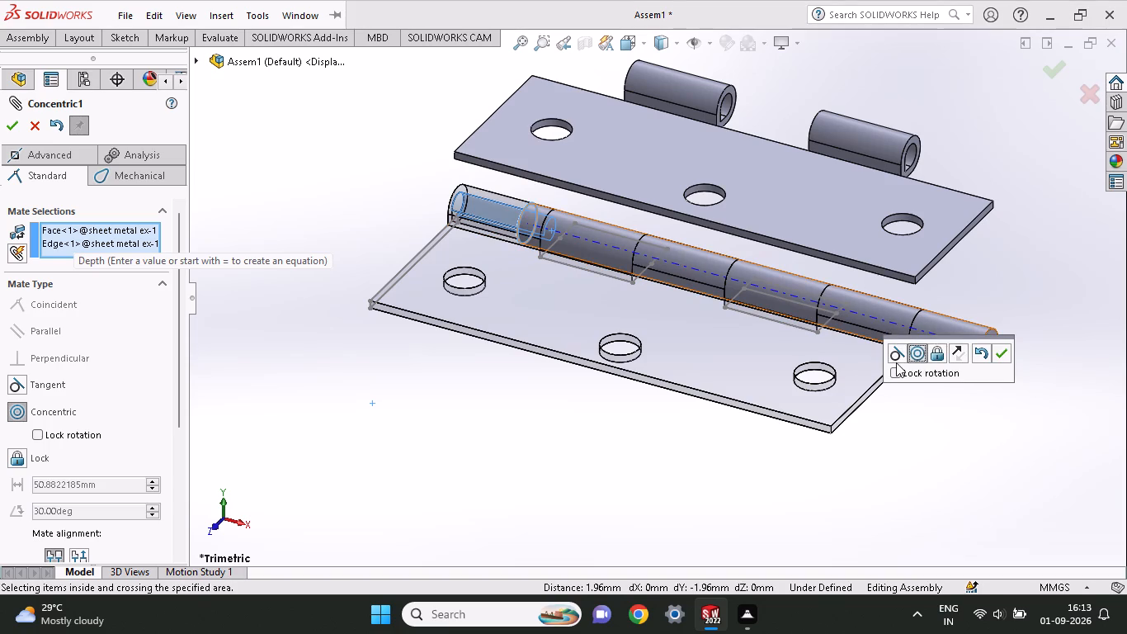
pyautogui.click(1000, 355)
# Add a concentric mate between the pin's axis and the round inner edge of the second leaf's knuckle.
pyautogui.moveTo(978, 343); pyautogui.dragTo(860, 313)
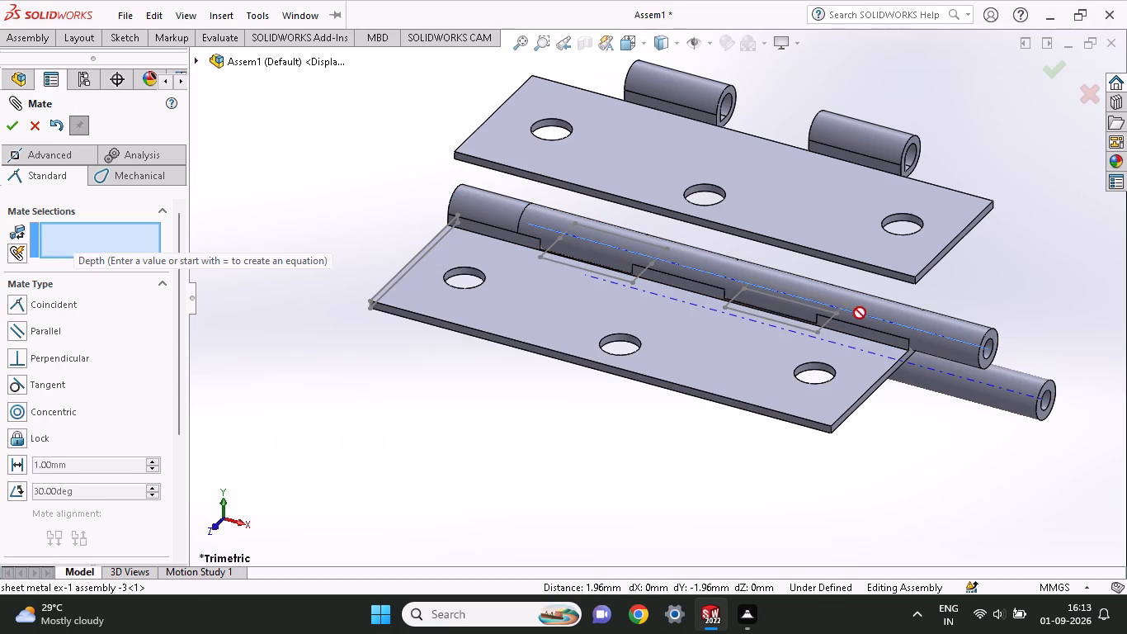
pyautogui.moveTo(860, 313); pyautogui.dragTo(856, 313)
pyautogui.moveTo(995, 487); pyautogui.dragTo(971, 492, button='middle')
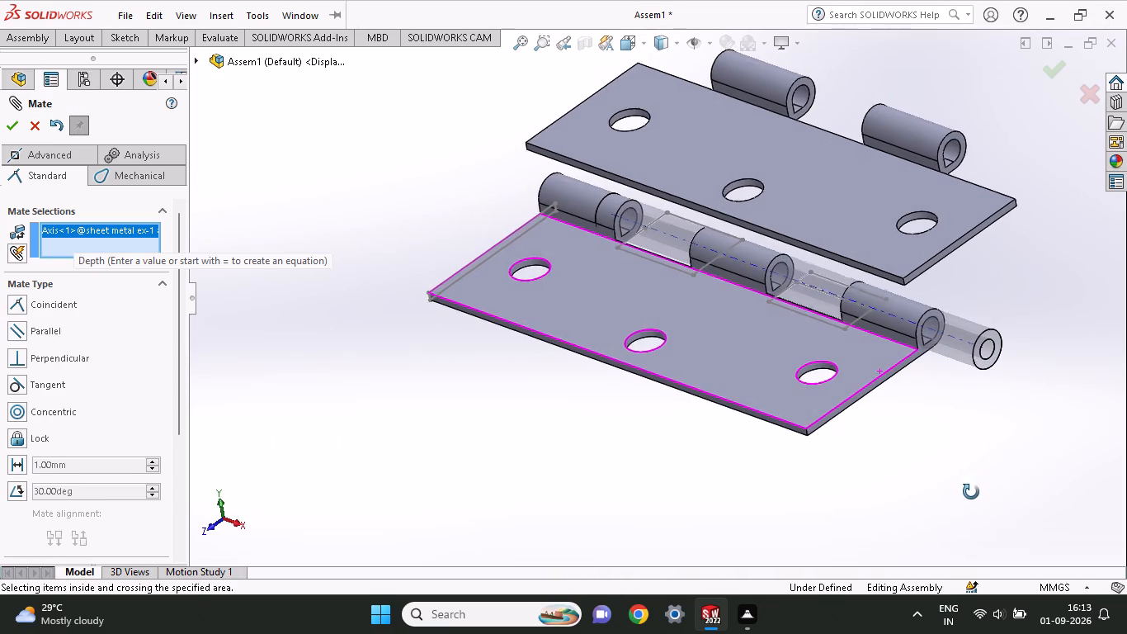
pyautogui.moveTo(971, 492); pyautogui.dragTo(974, 490, button='middle')
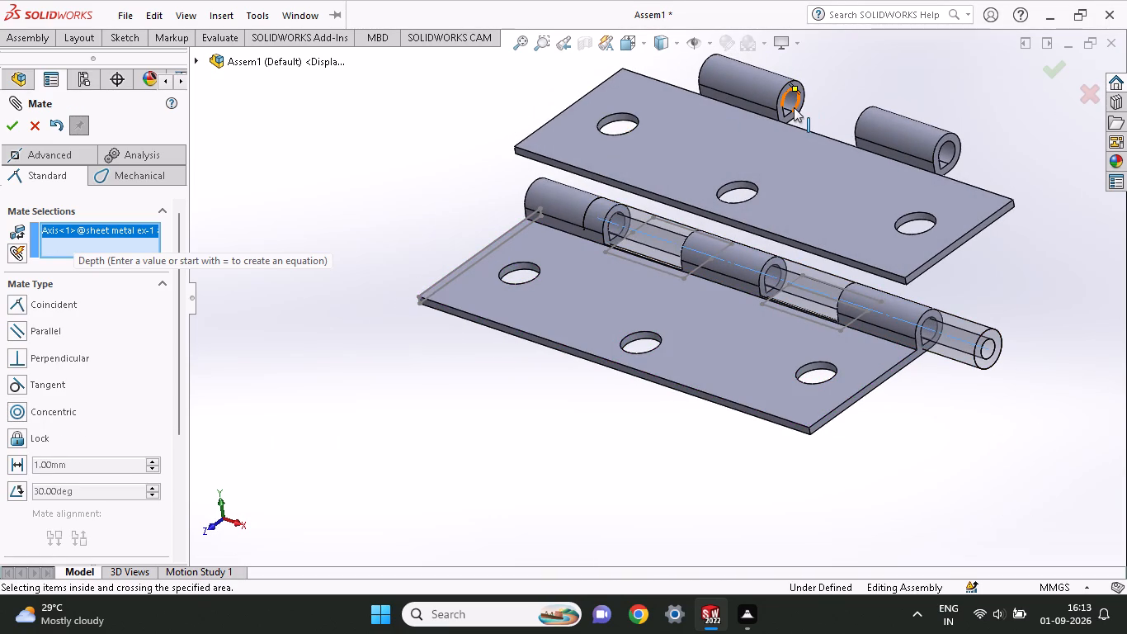
pyautogui.keyDown('shift'); pyautogui.click(794, 107); pyautogui.keyUp('shift')
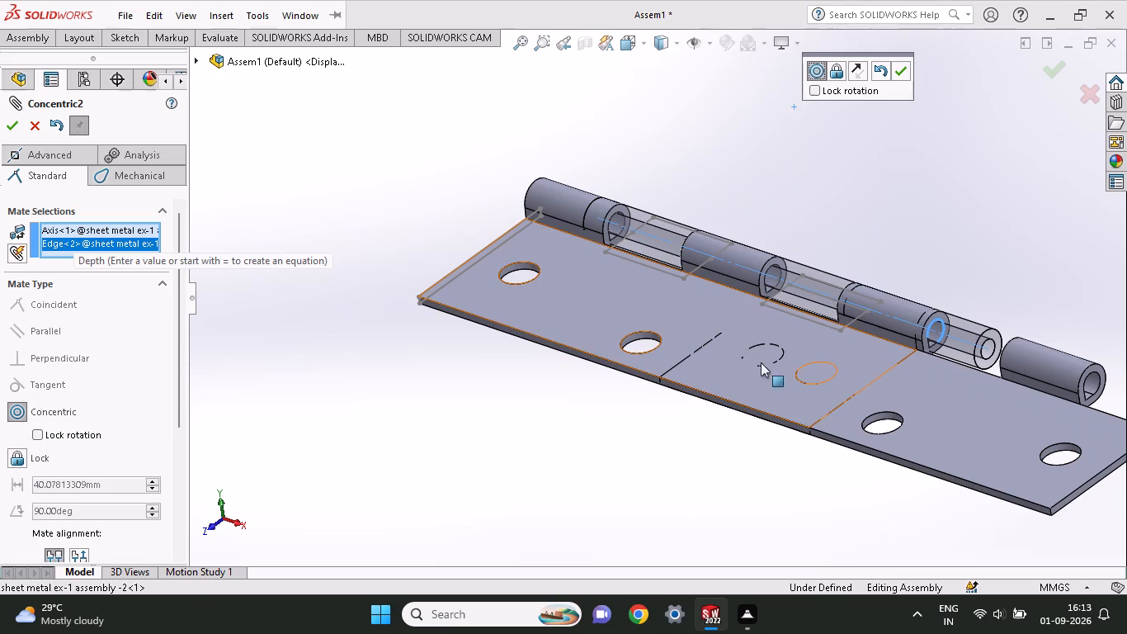
pyautogui.moveTo(953, 433); pyautogui.dragTo(960, 304)
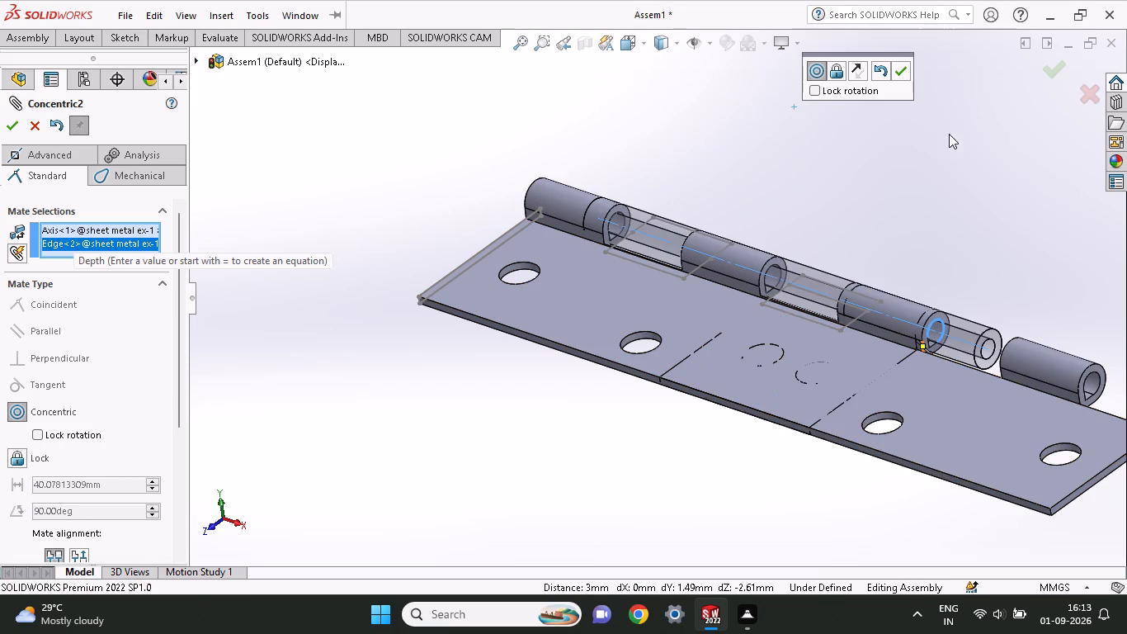
pyautogui.click(892, 75)
# Swing the second leaf upright and slide it along the pin until its knuckles sit between the first leaf's knuckles.
pyautogui.moveTo(912, 384); pyautogui.dragTo(950, 234)
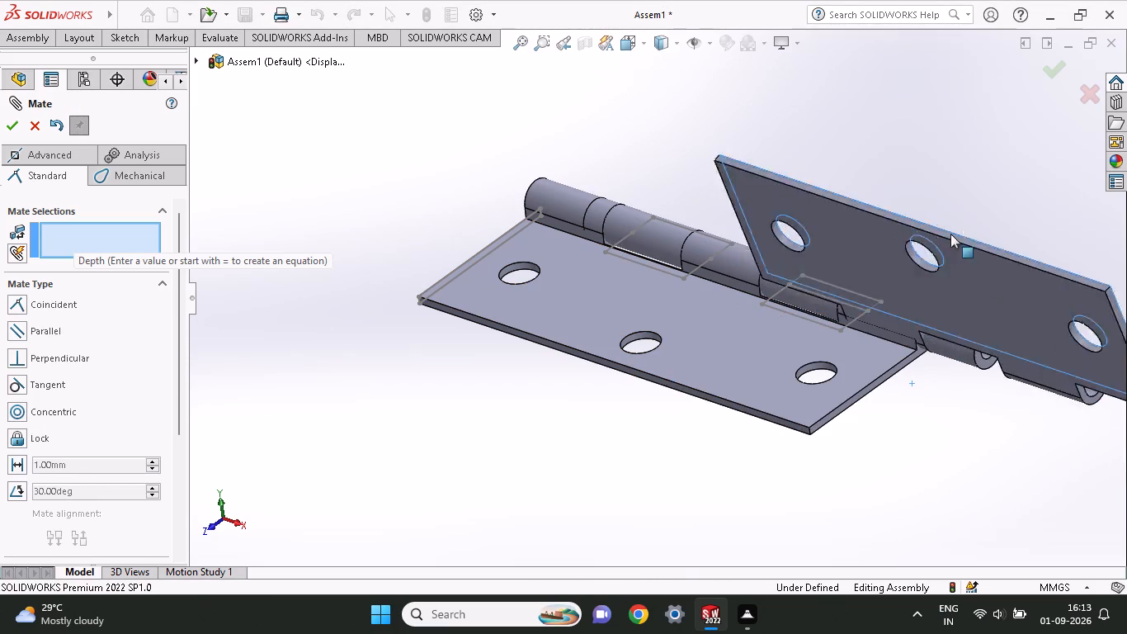
pyautogui.moveTo(950, 234); pyautogui.dragTo(739, 158)
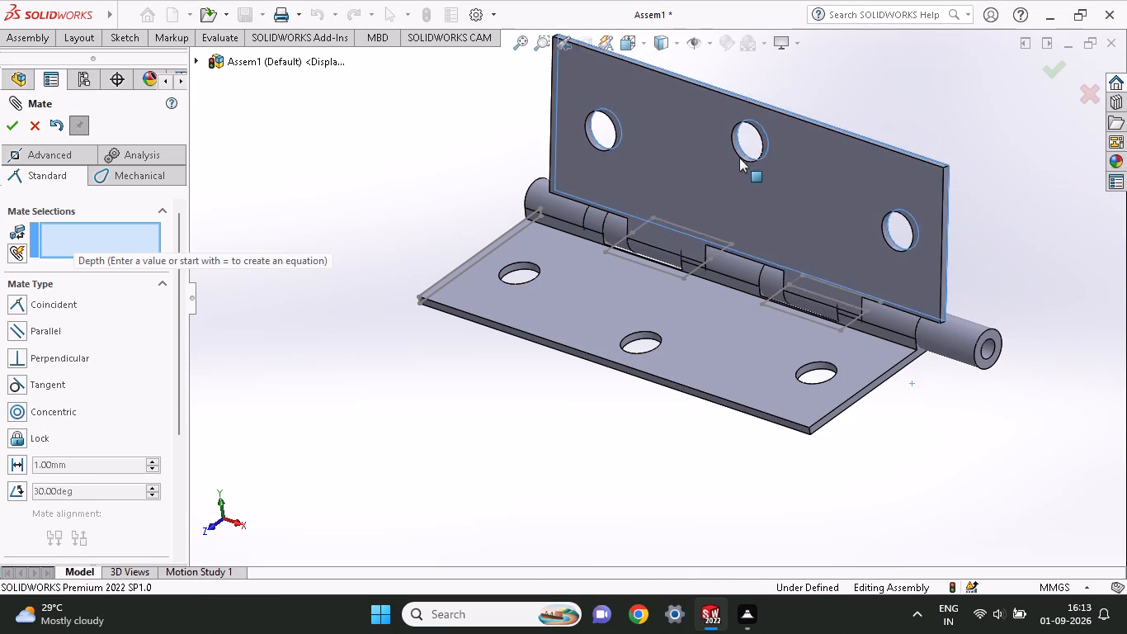
pyautogui.moveTo(739, 158); pyautogui.dragTo(733, 143)
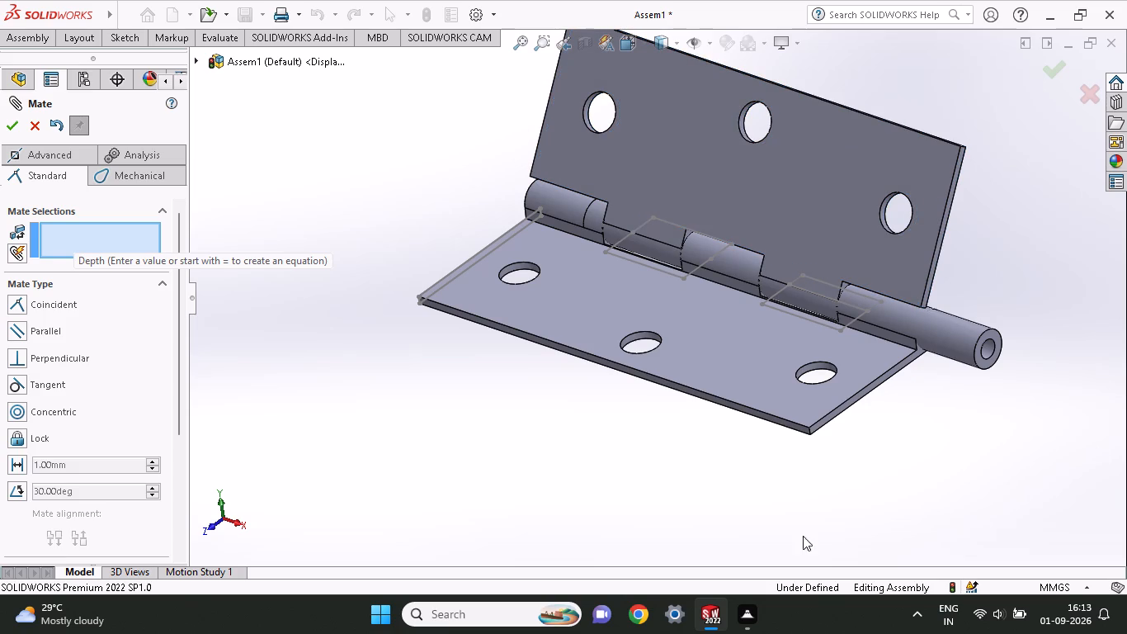
# Slide the pin along its axis into the knuckles until its end is about level with the outer knuckle's end.
pyautogui.moveTo(988, 362); pyautogui.dragTo(907, 318)
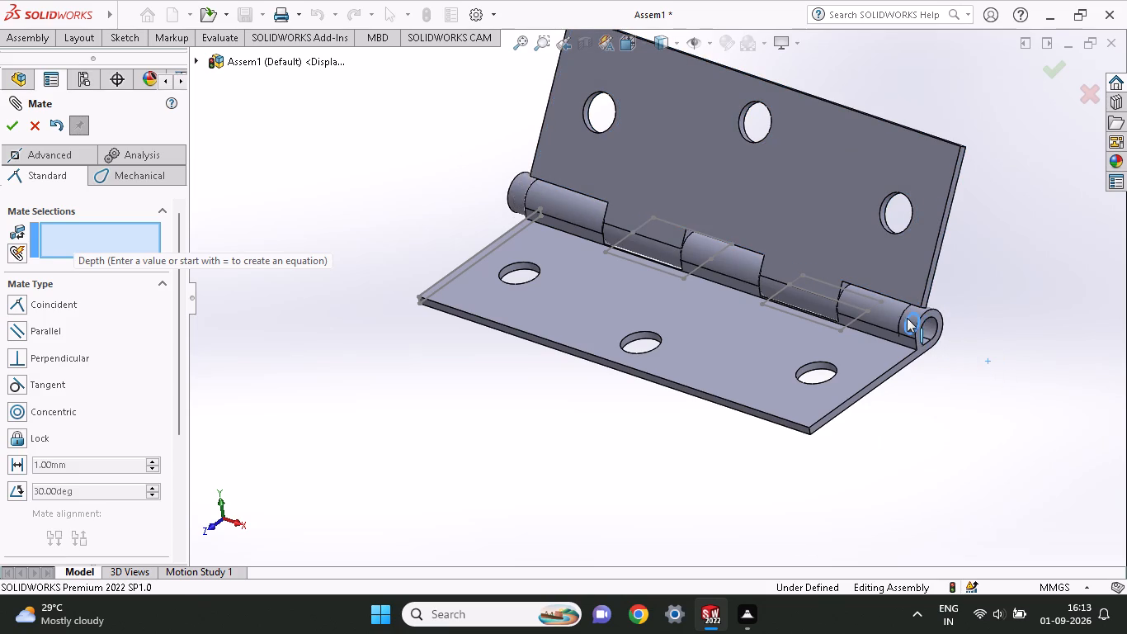
pyautogui.moveTo(907, 318); pyautogui.dragTo(921, 347)
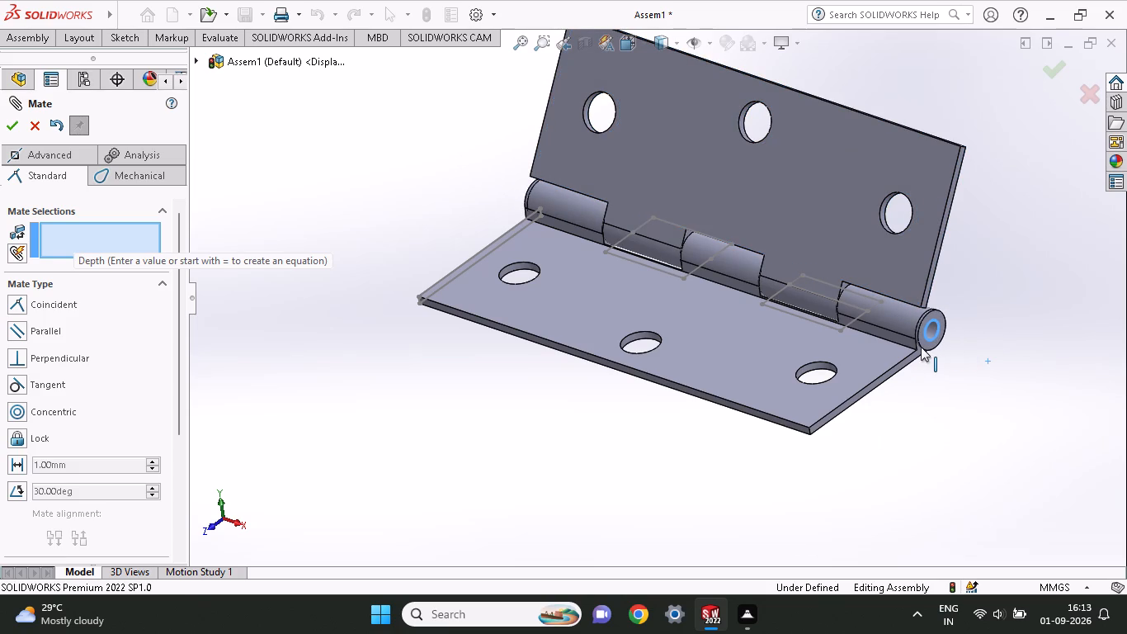
pyautogui.moveTo(921, 347); pyautogui.dragTo(920, 345)
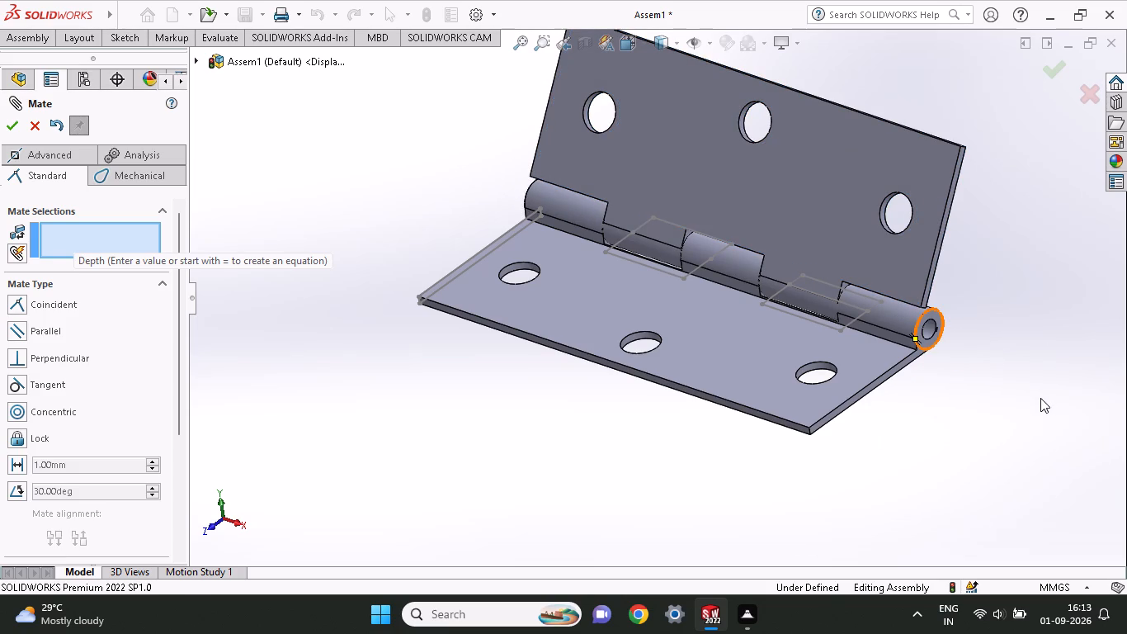
# Swing the second leaf down towards the first leaf and back open to check the hinge's rotation.
pyautogui.moveTo(861, 119); pyautogui.dragTo(650, 375)
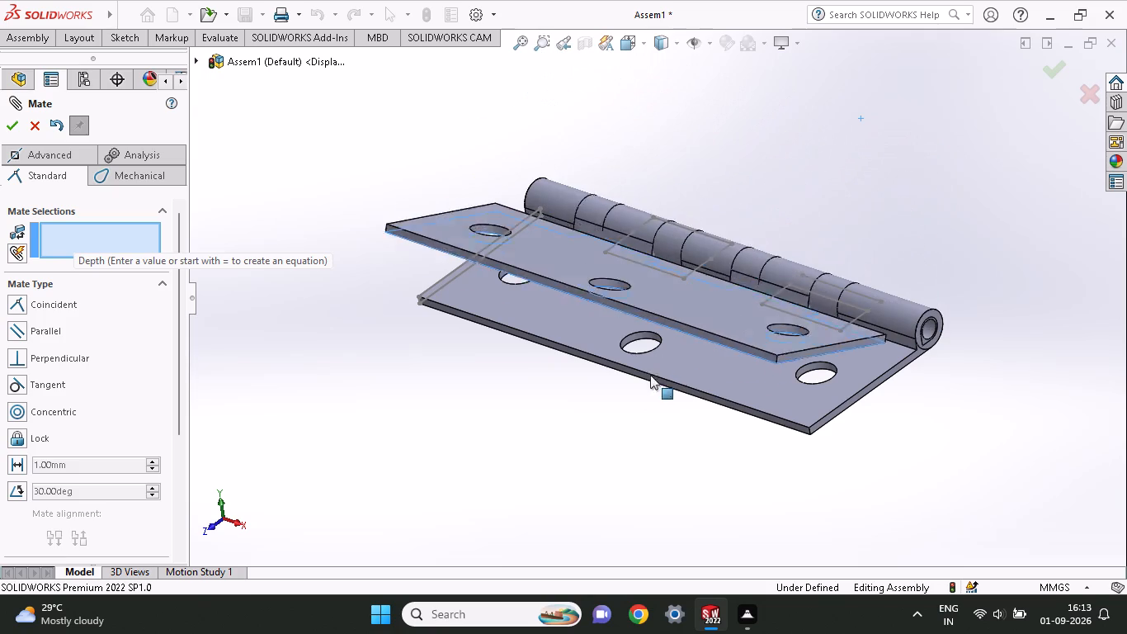
pyautogui.moveTo(650, 375); pyautogui.dragTo(798, 177)
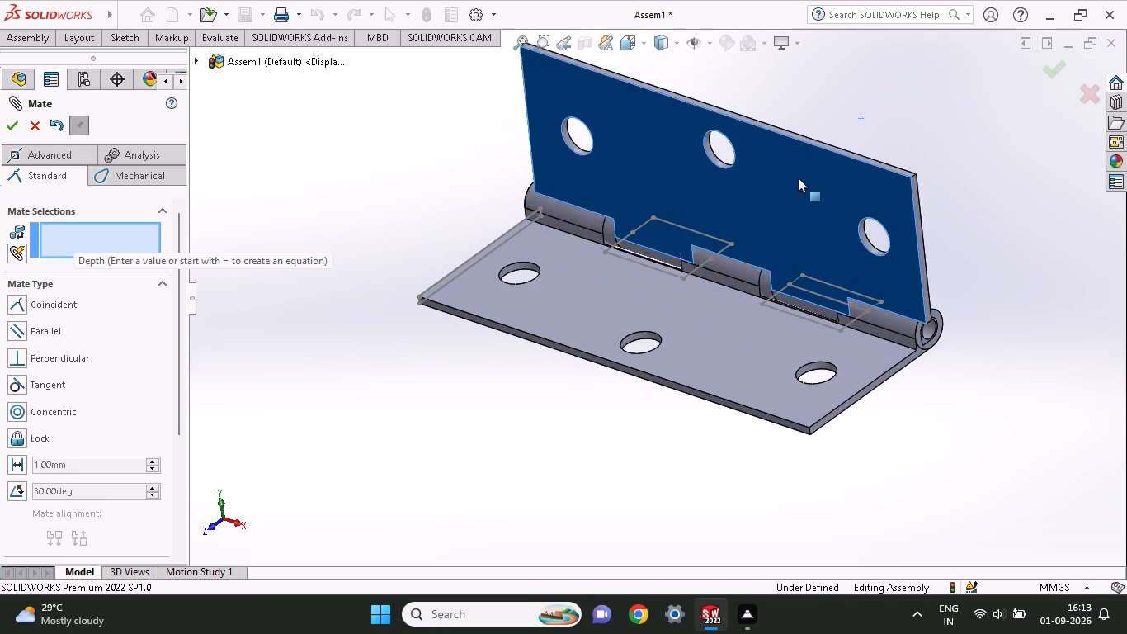
pyautogui.moveTo(798, 177); pyautogui.dragTo(843, 153)
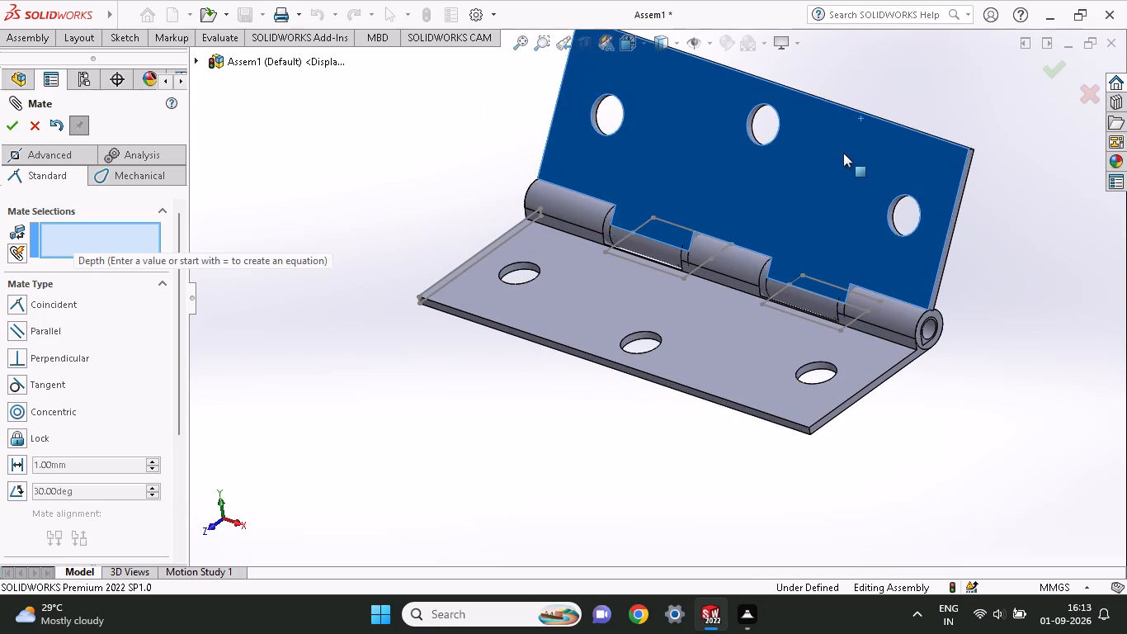
pyautogui.moveTo(843, 153); pyautogui.dragTo(841, 150)
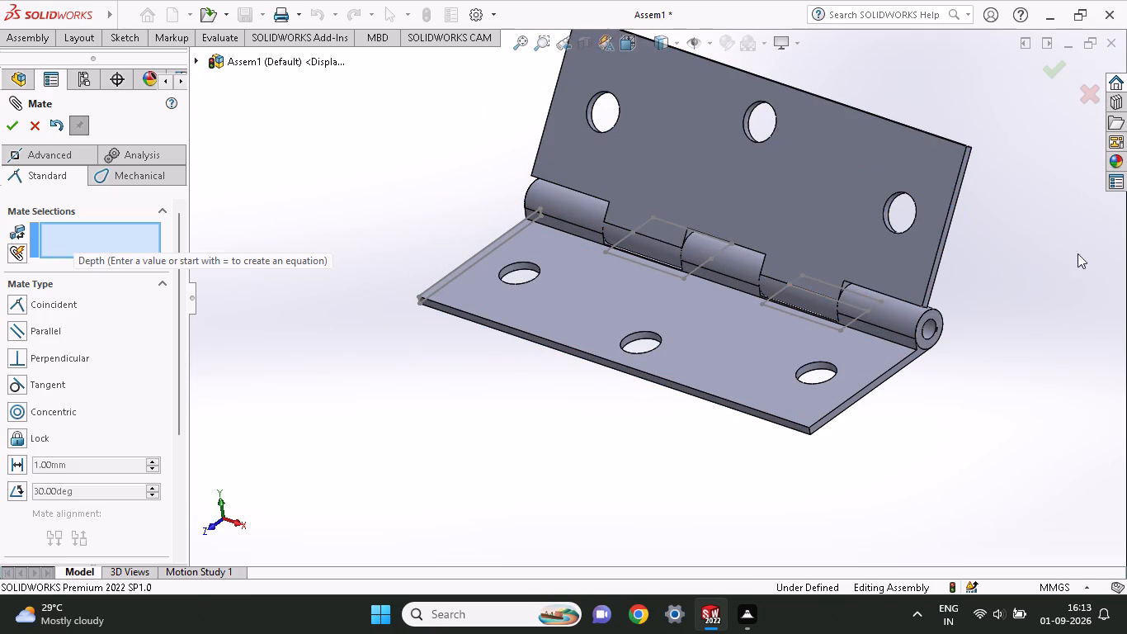
pyautogui.moveTo(1107, 306); pyautogui.dragTo(1073, 291, button='middle')
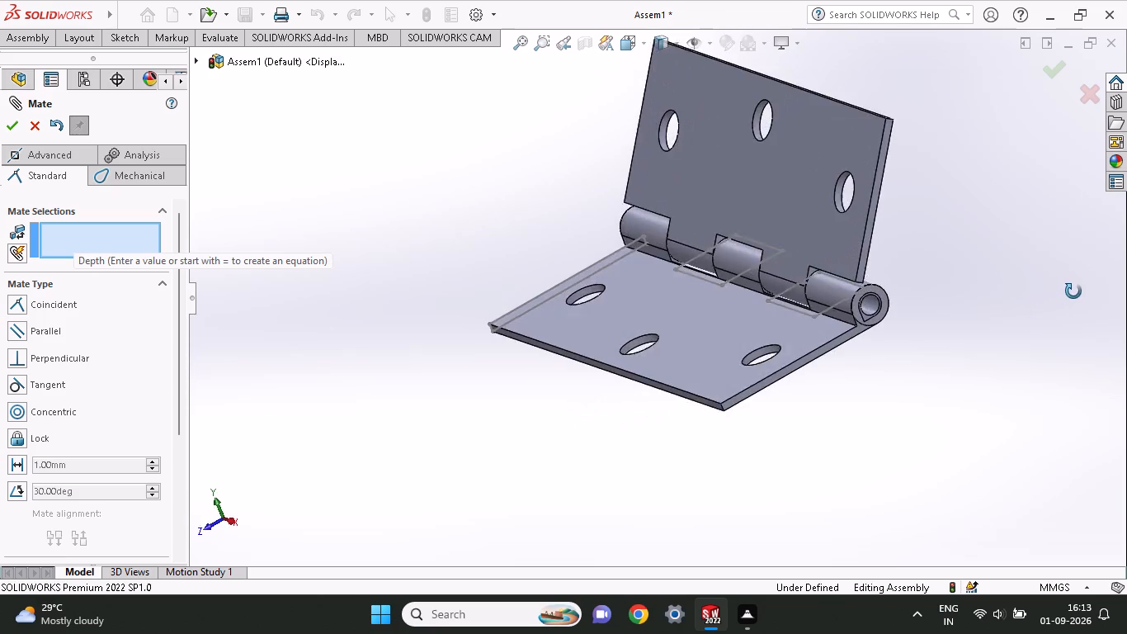
pyautogui.moveTo(1073, 291); pyautogui.dragTo(1102, 286, button='middle')
pyautogui.scroll(-1, 1102, 286)
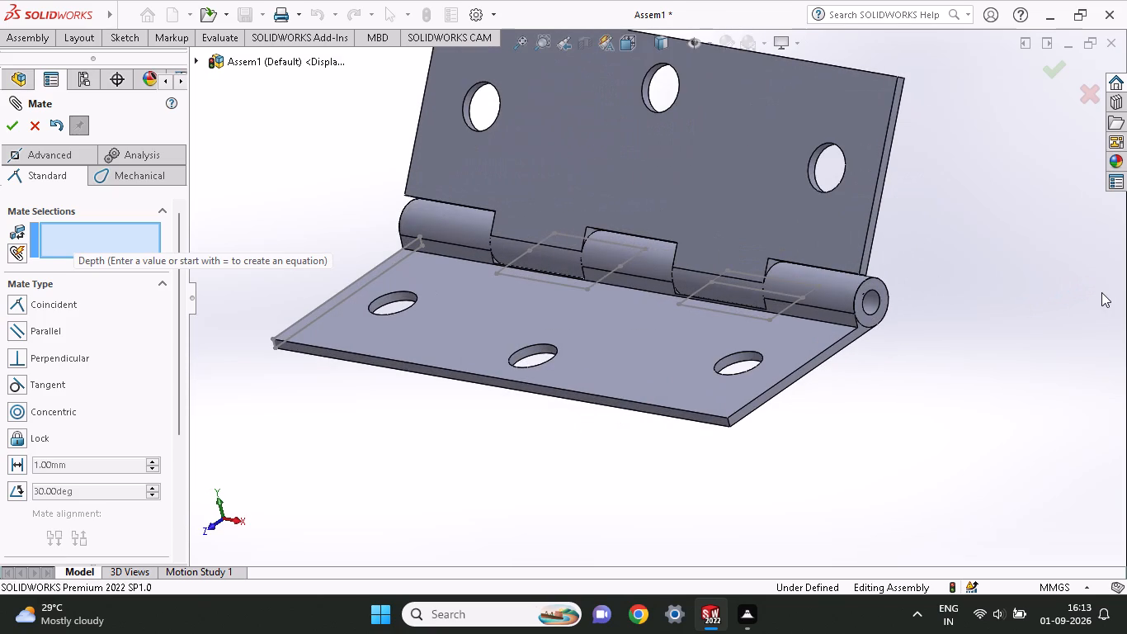
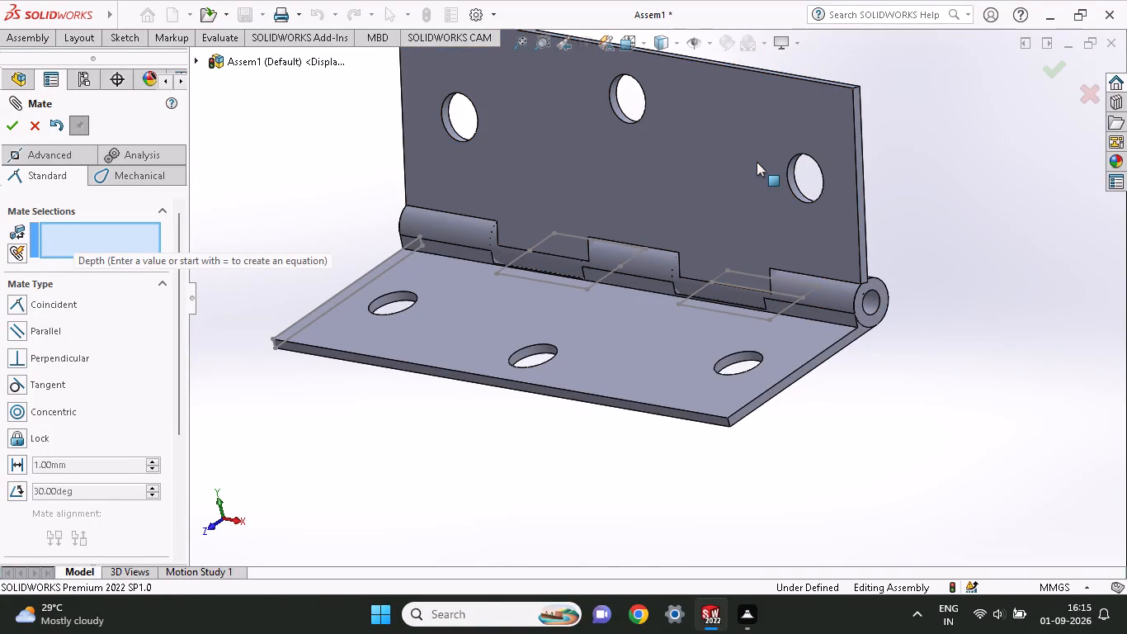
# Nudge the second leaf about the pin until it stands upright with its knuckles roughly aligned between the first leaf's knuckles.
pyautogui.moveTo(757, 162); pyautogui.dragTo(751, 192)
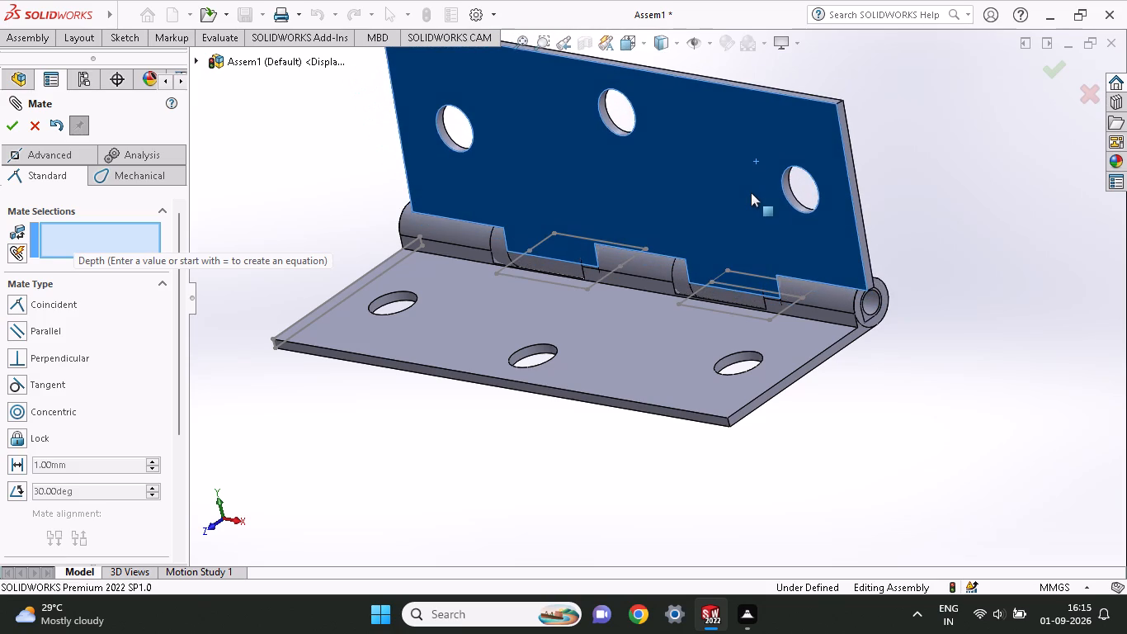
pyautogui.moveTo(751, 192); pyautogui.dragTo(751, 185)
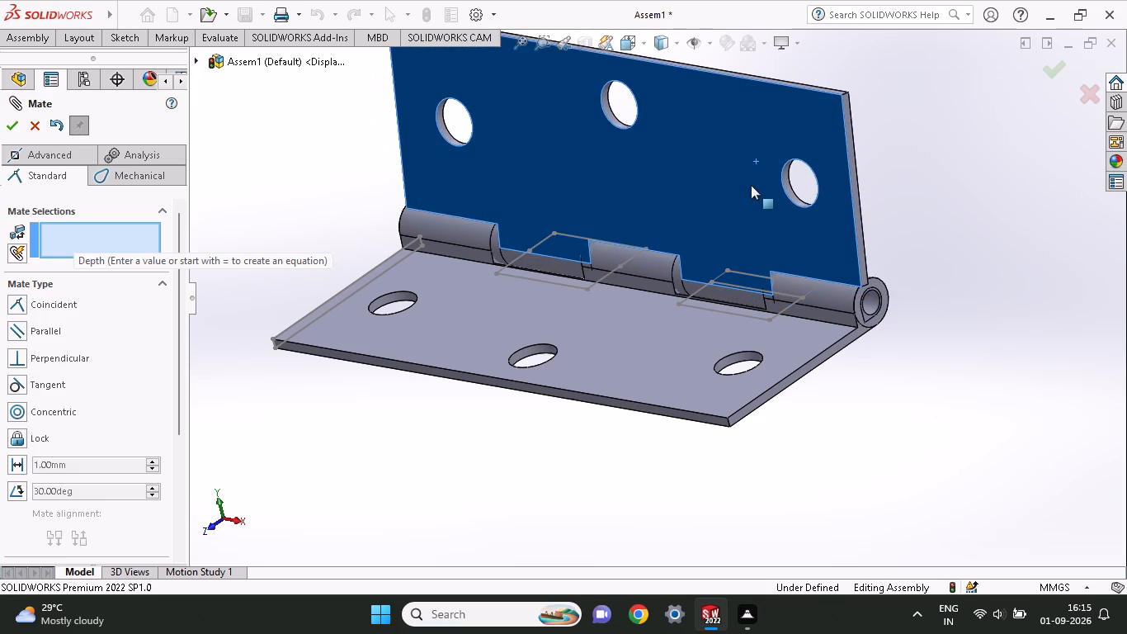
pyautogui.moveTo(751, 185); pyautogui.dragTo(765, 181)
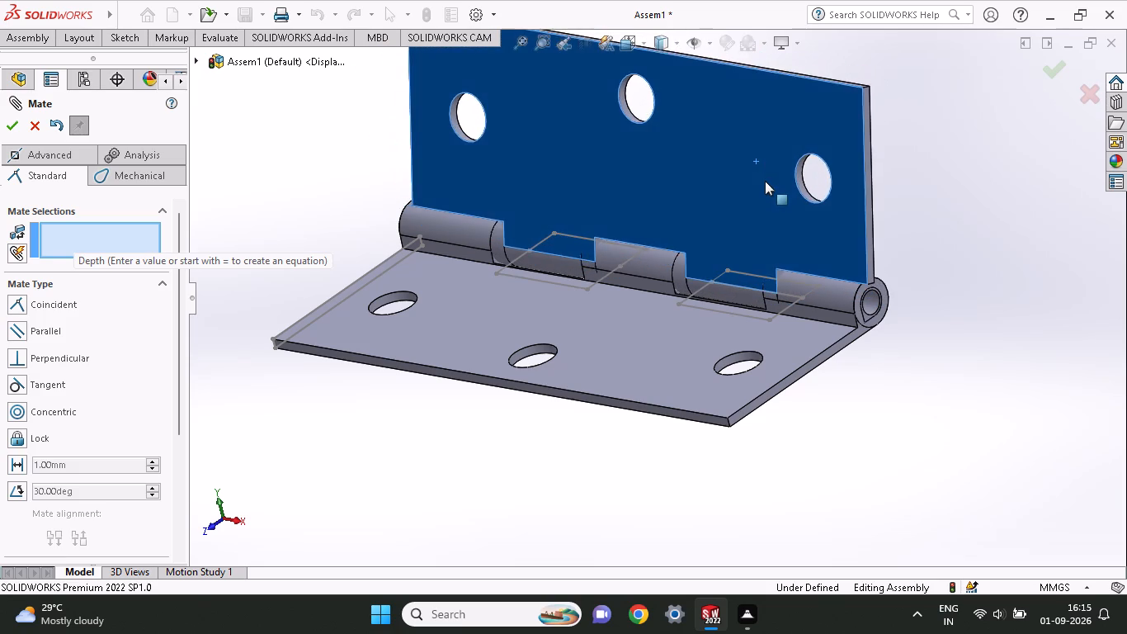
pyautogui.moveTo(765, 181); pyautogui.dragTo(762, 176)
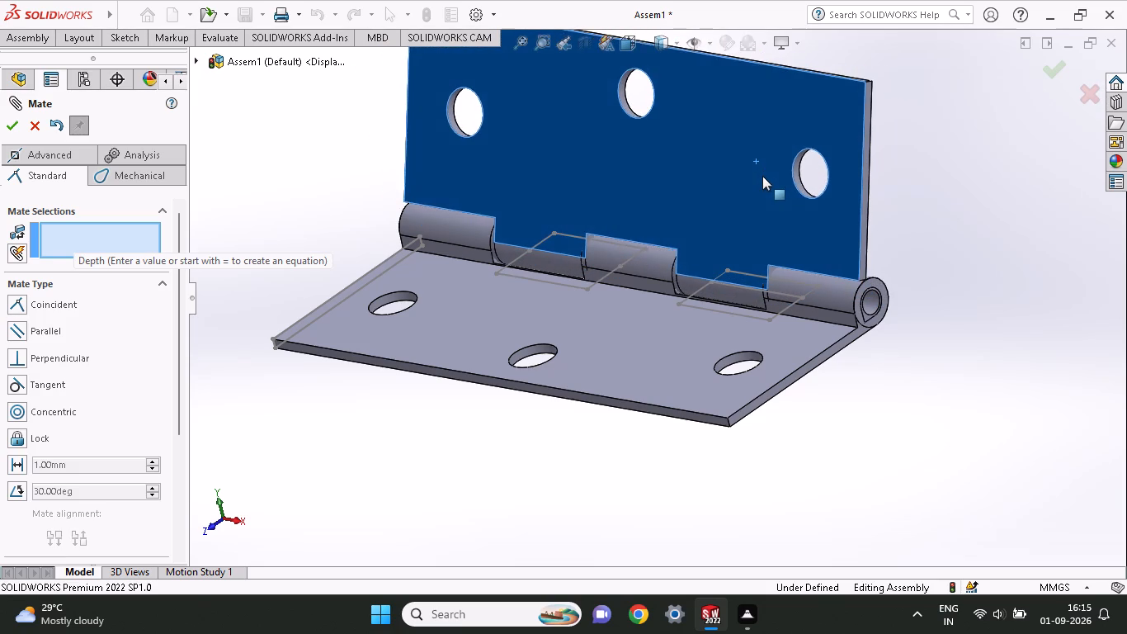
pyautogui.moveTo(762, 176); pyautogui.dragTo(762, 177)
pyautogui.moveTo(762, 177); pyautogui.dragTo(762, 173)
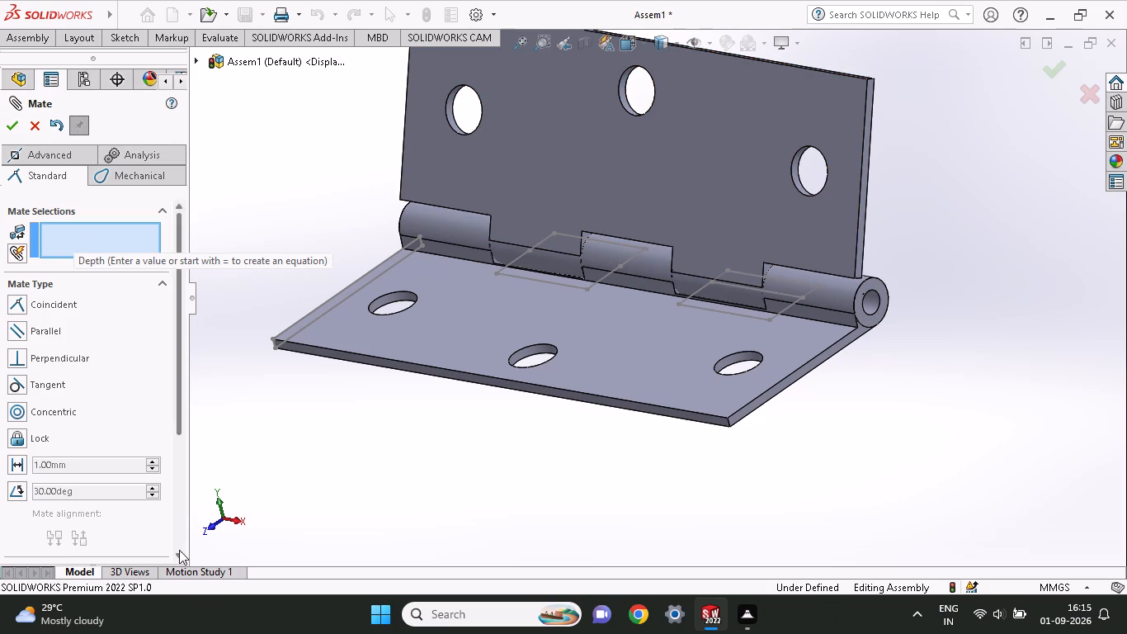
# Open Motion Study 1, try to add a motor, and collapse the study's timeline.
pyautogui.click(191, 570)
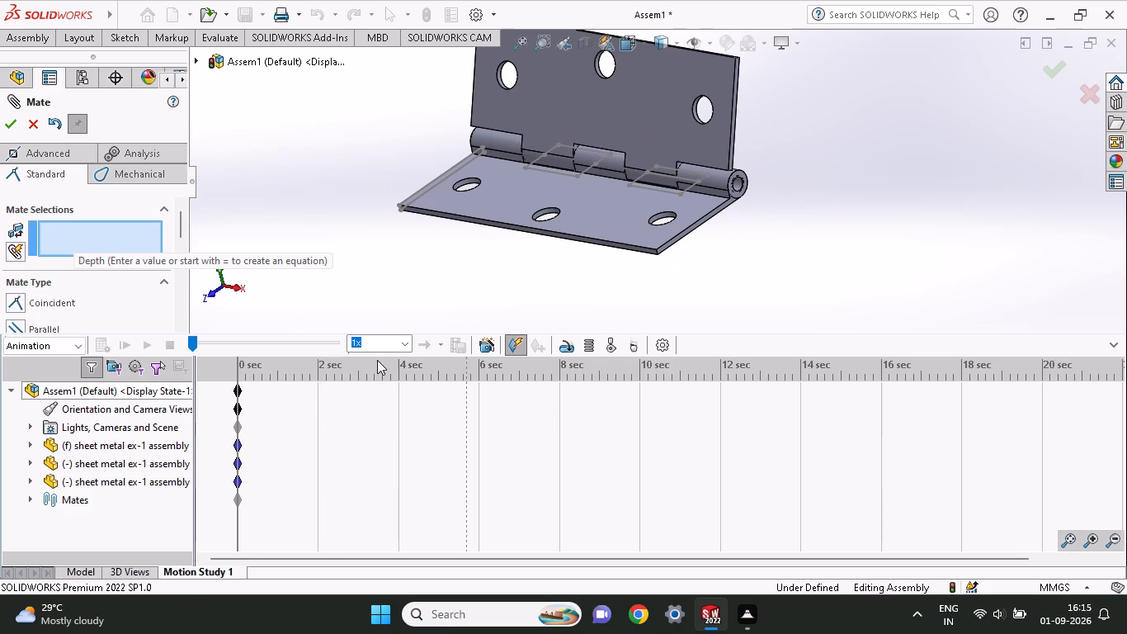
pyautogui.click(573, 348)
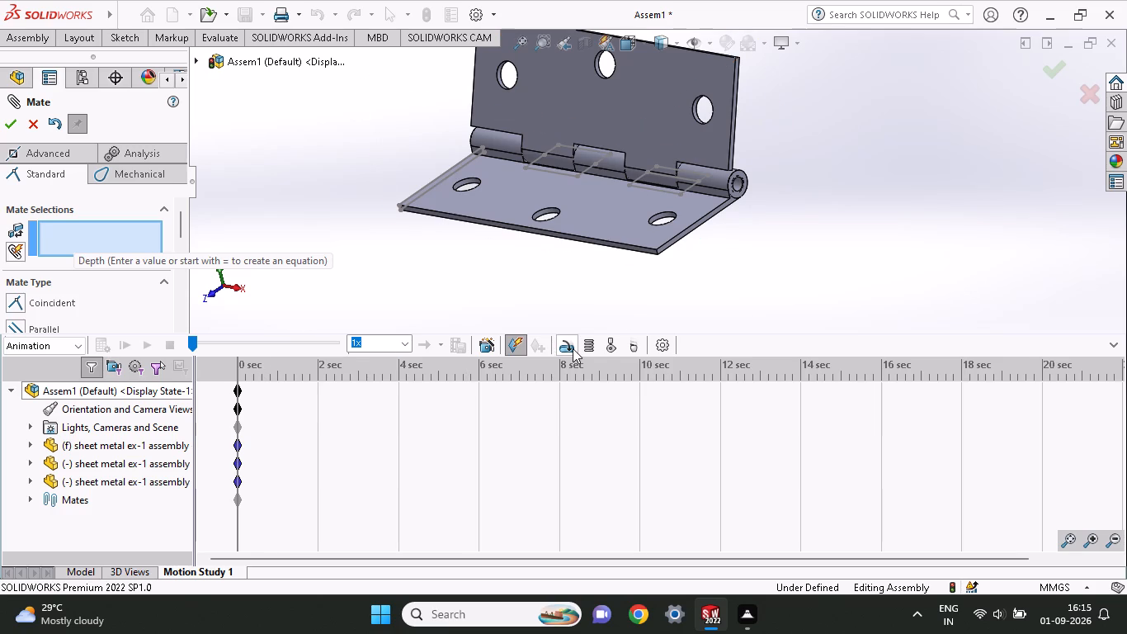
pyautogui.click(563, 345)
pyautogui.doubleClick(563, 345)
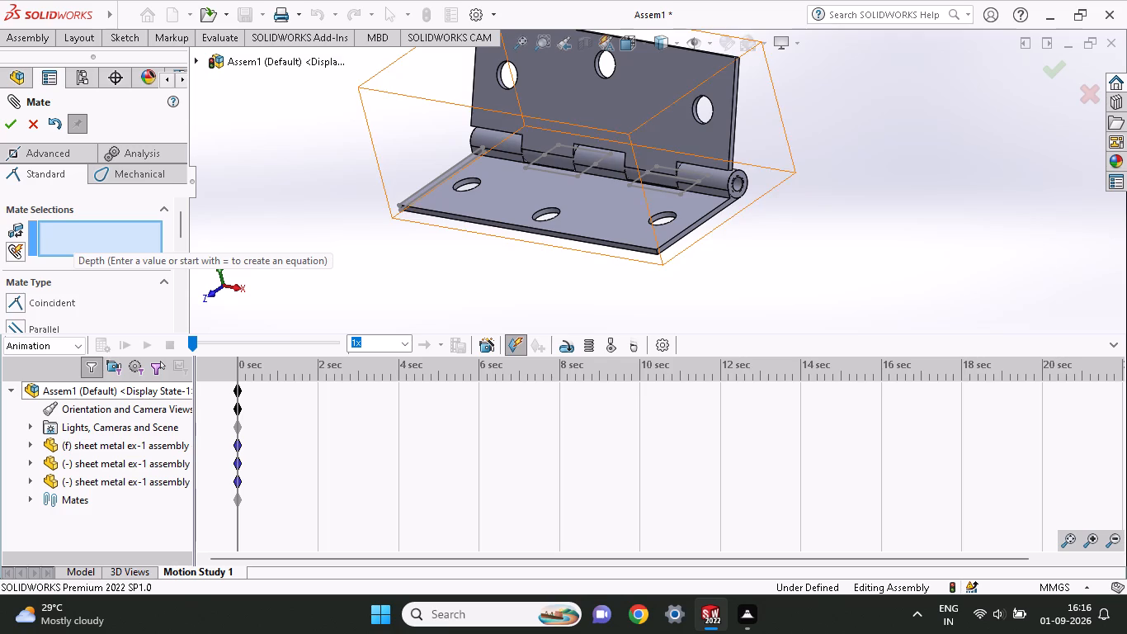
pyautogui.click(1110, 340)
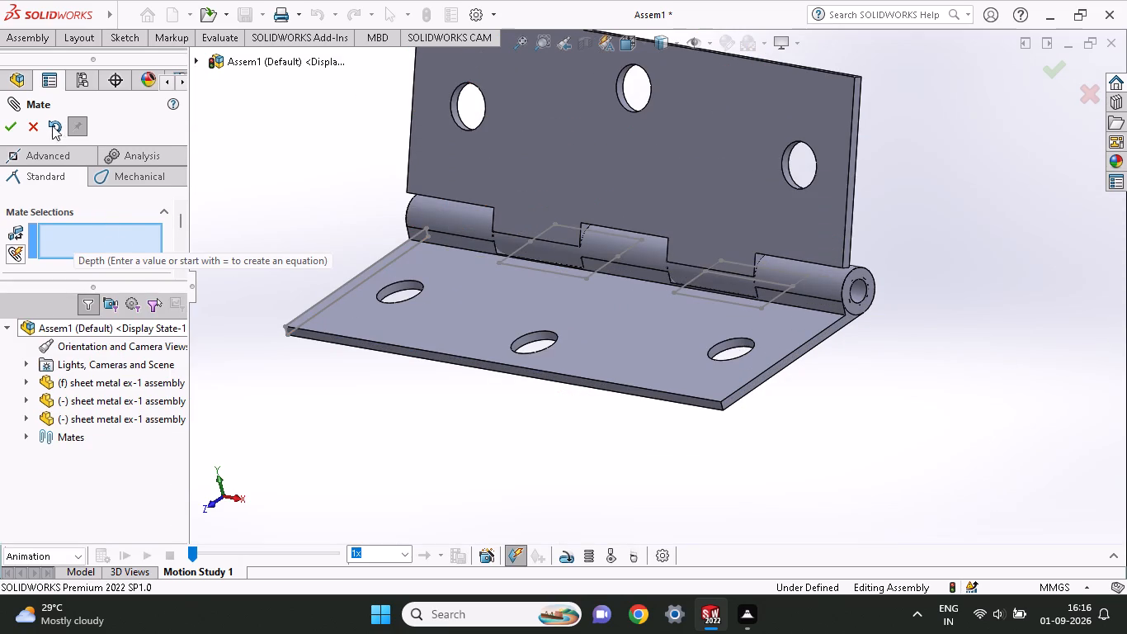
# Swing the second leaf about the pin and slide it both ways along the axis to check its free movement.
pyautogui.moveTo(743, 98); pyautogui.dragTo(691, 264)
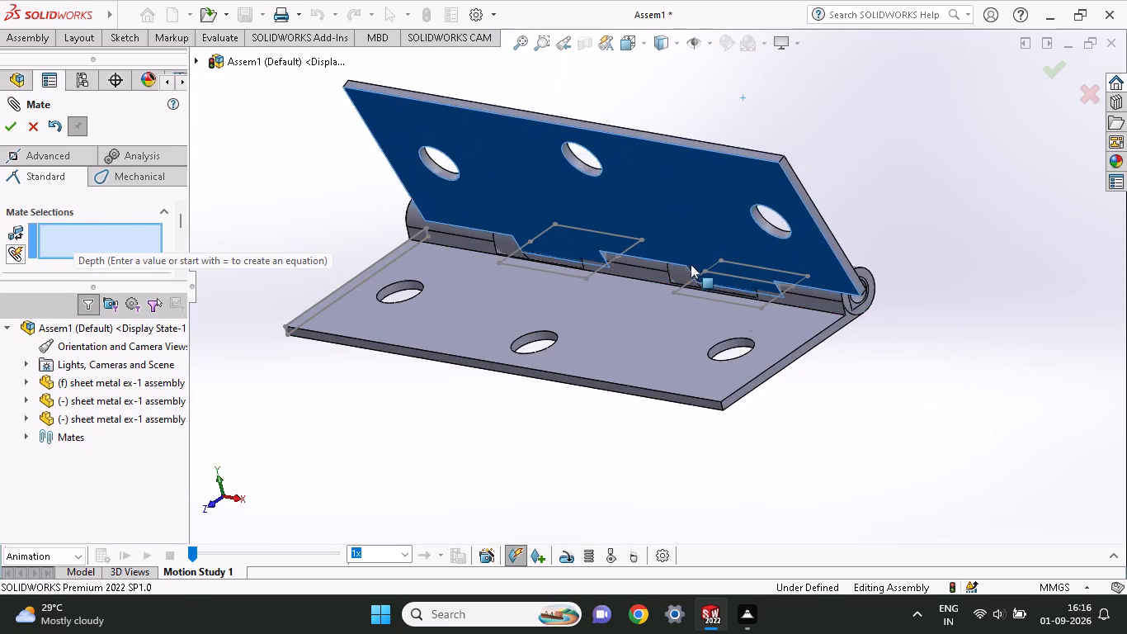
pyautogui.moveTo(691, 264); pyautogui.dragTo(794, 161)
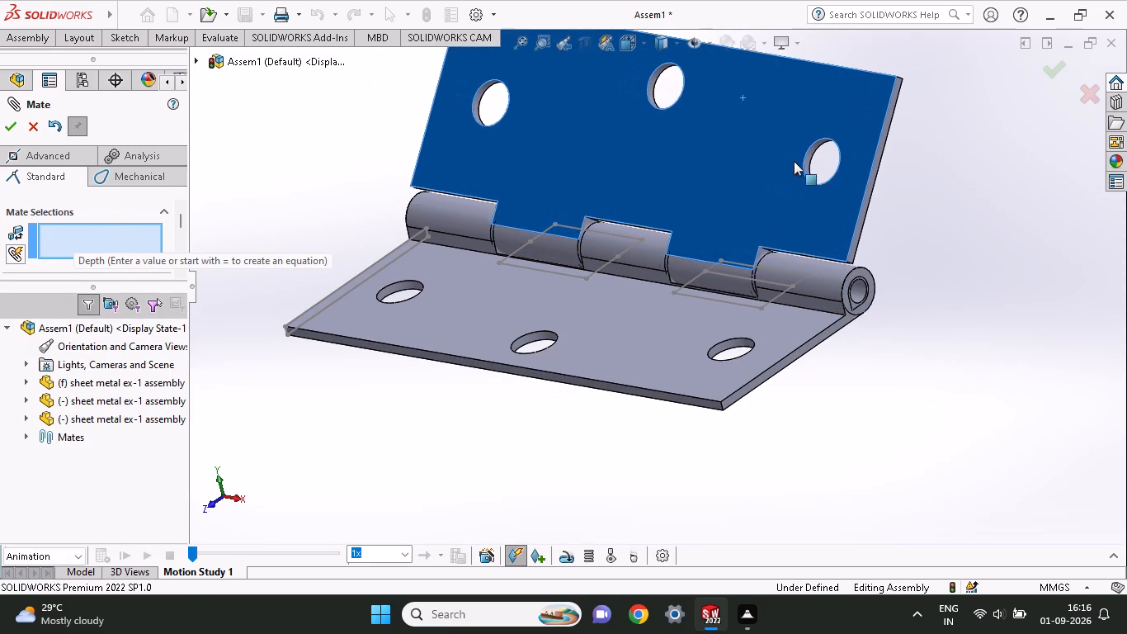
pyautogui.moveTo(794, 161); pyautogui.dragTo(961, 148)
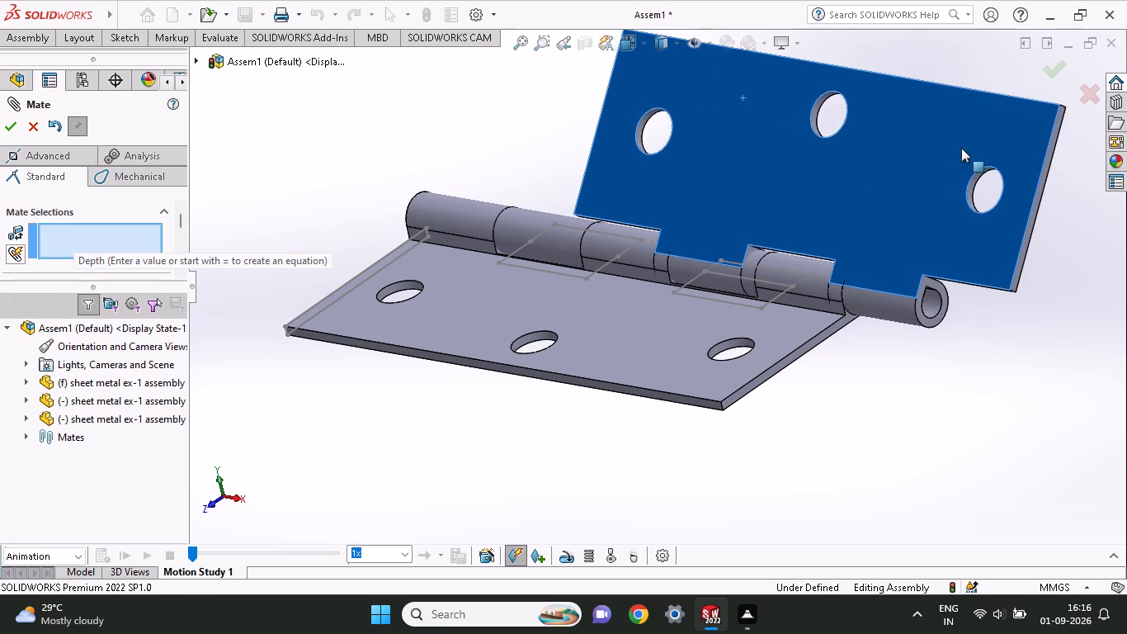
pyautogui.moveTo(961, 148); pyautogui.dragTo(791, 166)
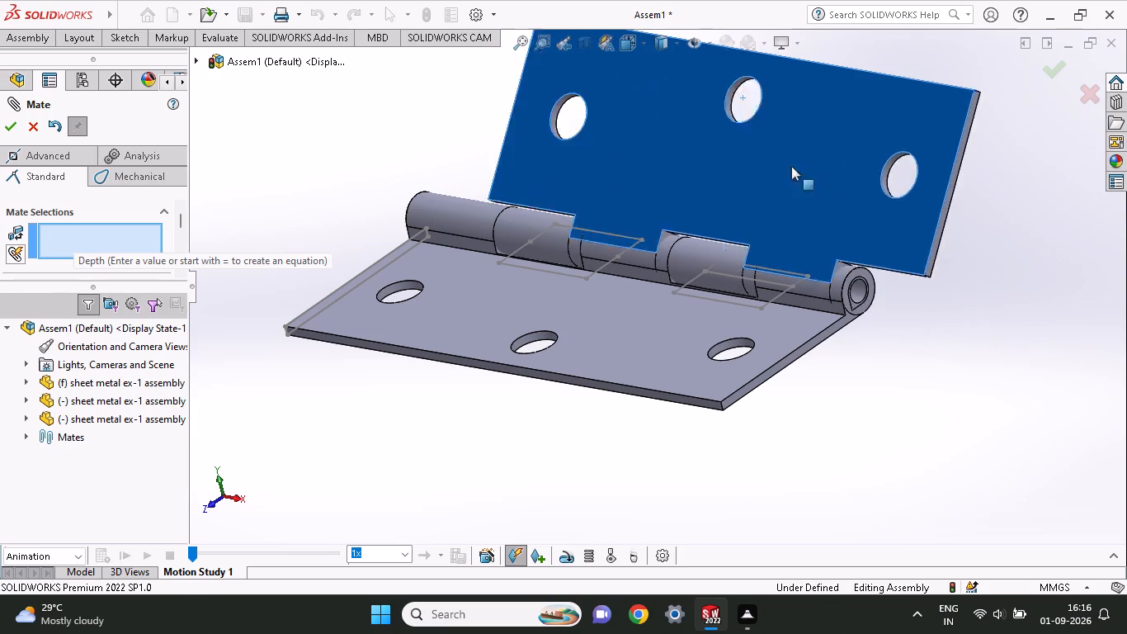
pyautogui.moveTo(791, 166); pyautogui.dragTo(463, 109)
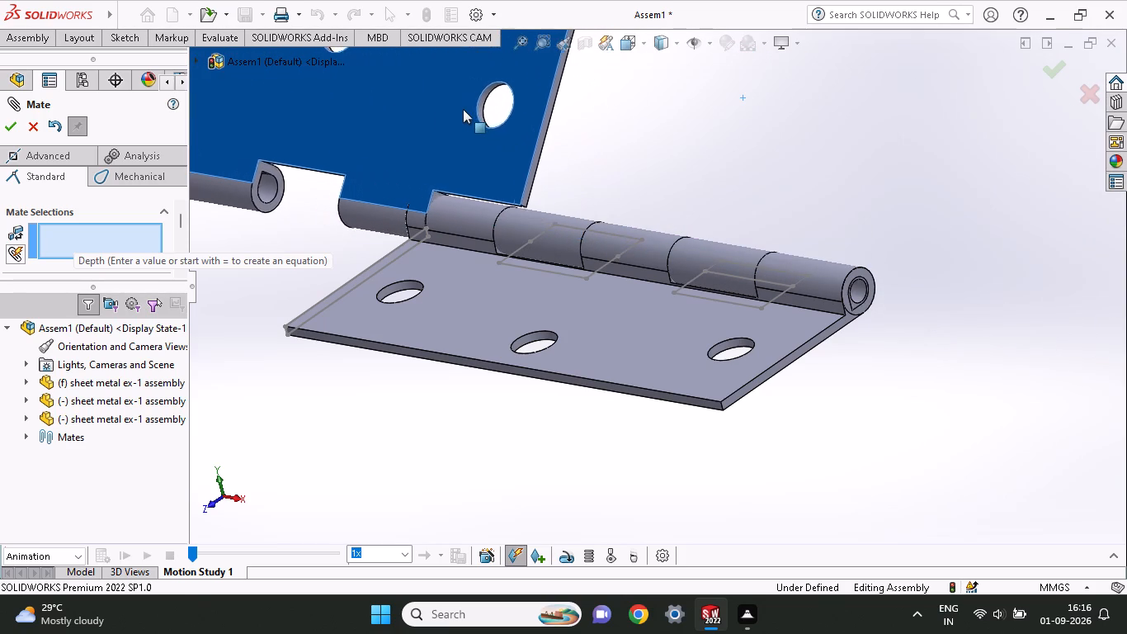
pyautogui.moveTo(463, 109); pyautogui.dragTo(482, 105)
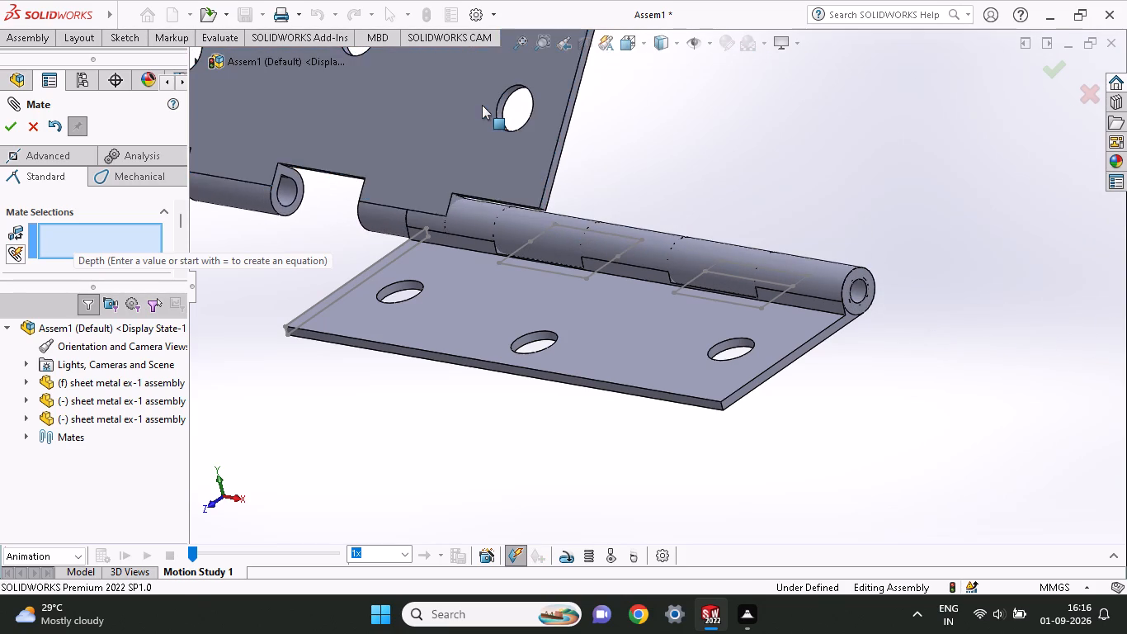
pyautogui.moveTo(488, 121); pyautogui.dragTo(502, 125)
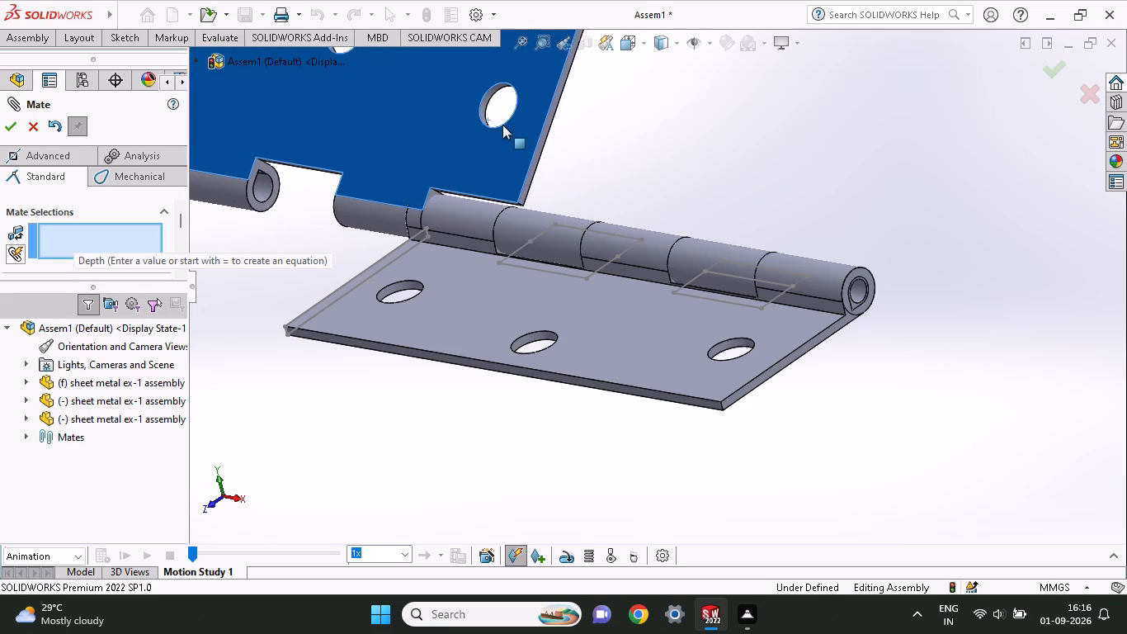
pyautogui.moveTo(502, 125); pyautogui.dragTo(993, 277)
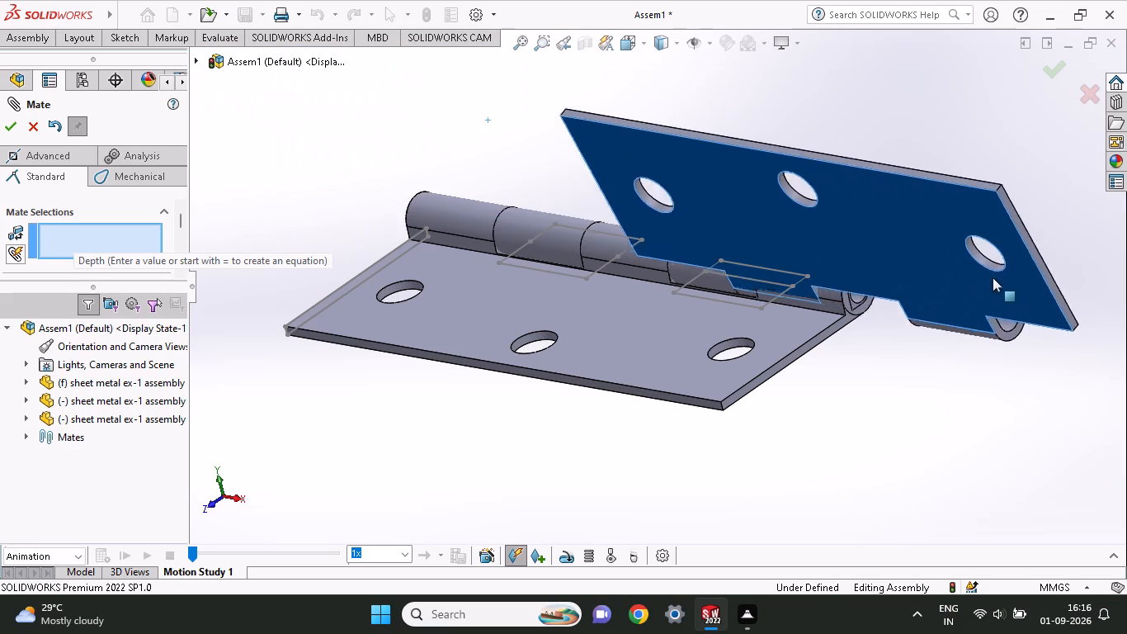
pyautogui.moveTo(993, 277); pyautogui.dragTo(885, 214)
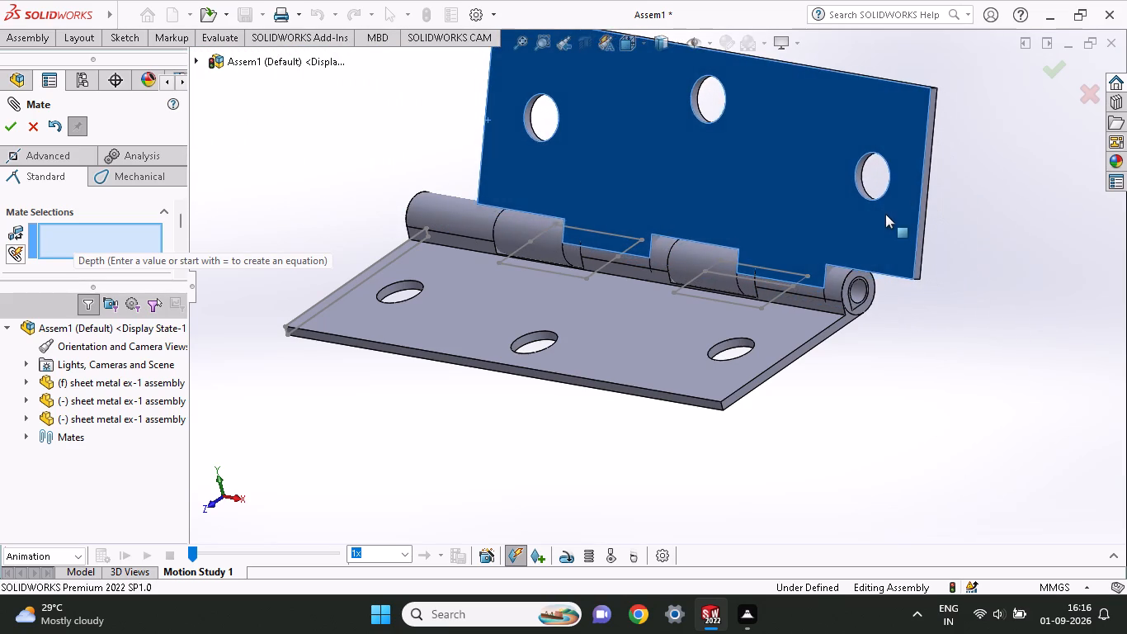
pyautogui.moveTo(885, 214); pyautogui.dragTo(837, 171)
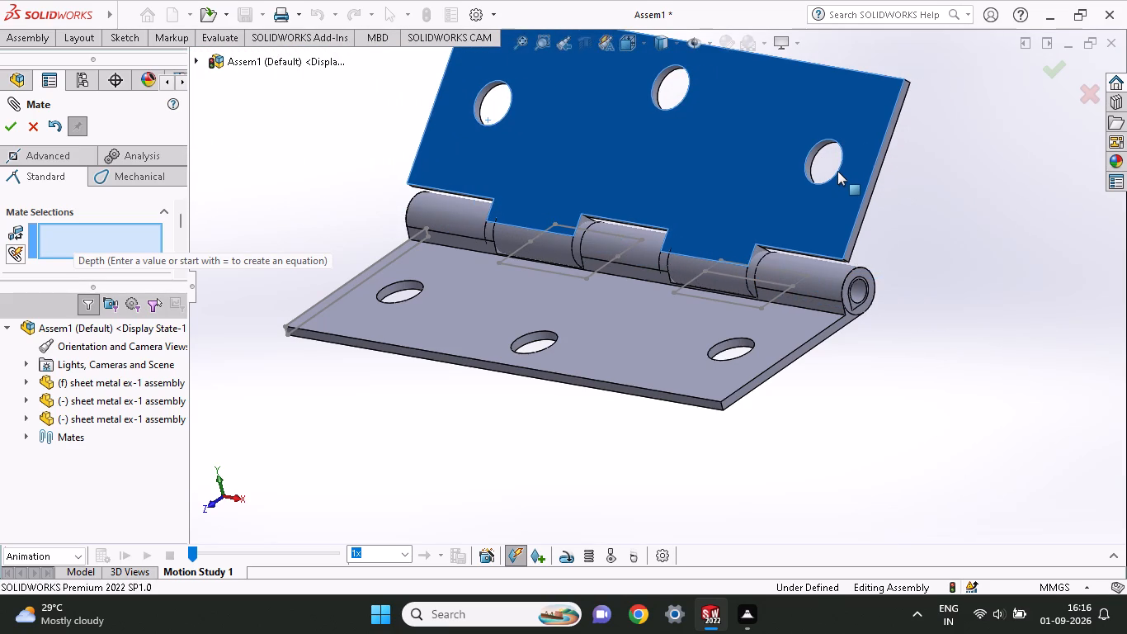
pyautogui.moveTo(837, 171); pyautogui.dragTo(555, 45)
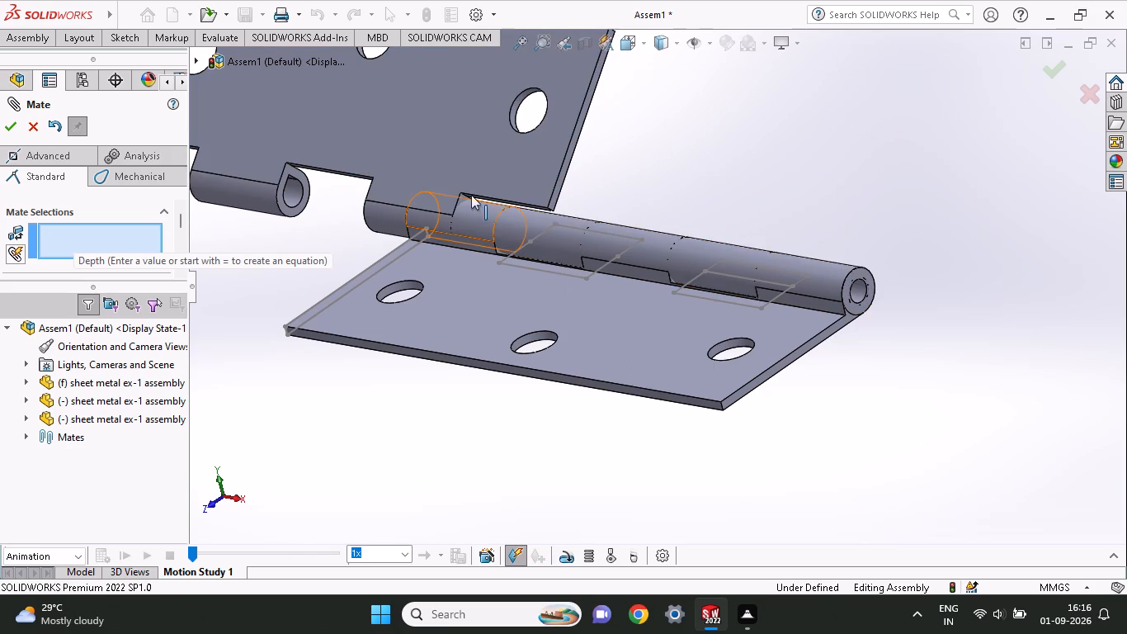
# Slide the second leaf back until its knuckles sit nearly between the first leaf's knuckles, and swing it open backwards.
pyautogui.moveTo(414, 159); pyautogui.dragTo(681, 163)
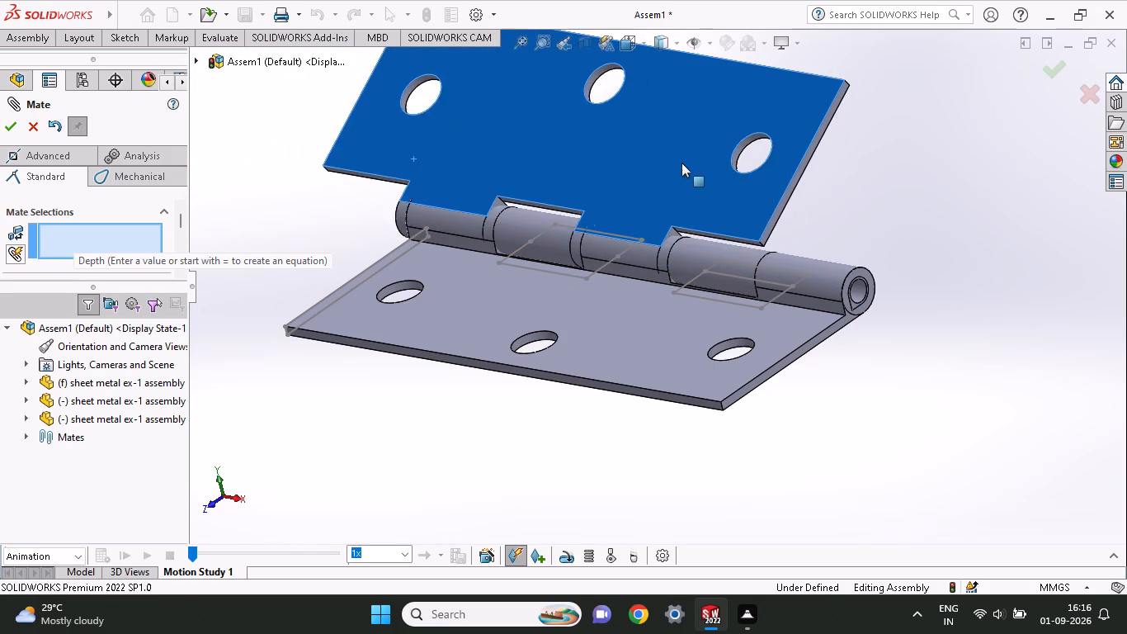
pyautogui.moveTo(681, 163); pyautogui.dragTo(701, 135)
pyautogui.moveTo(701, 135); pyautogui.dragTo(702, 135)
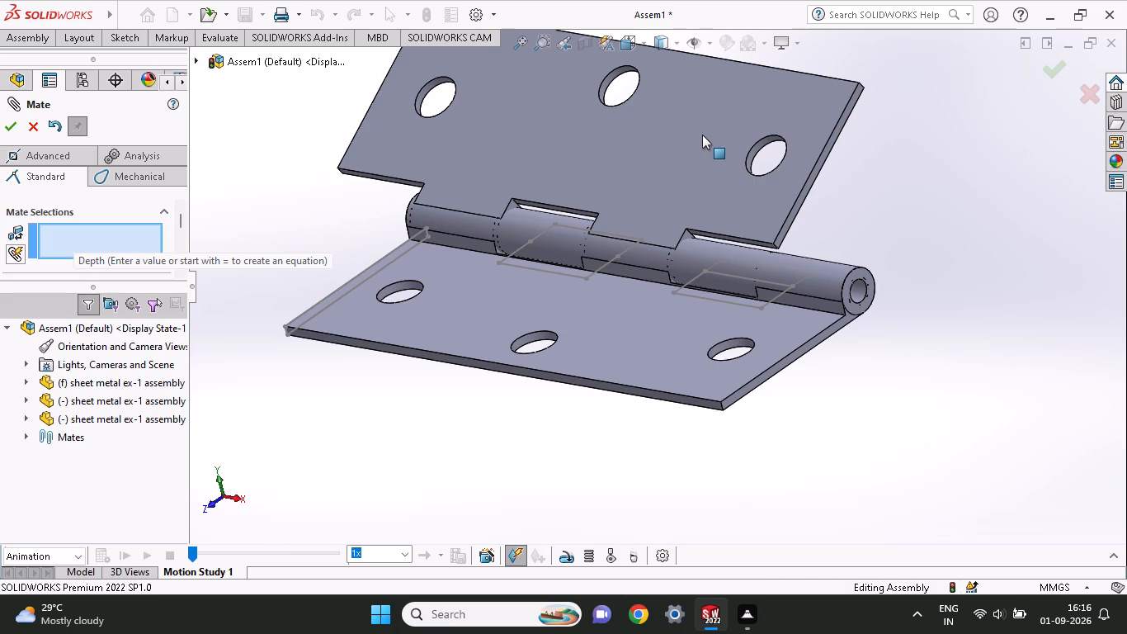
pyautogui.moveTo(702, 135); pyautogui.dragTo(833, 215)
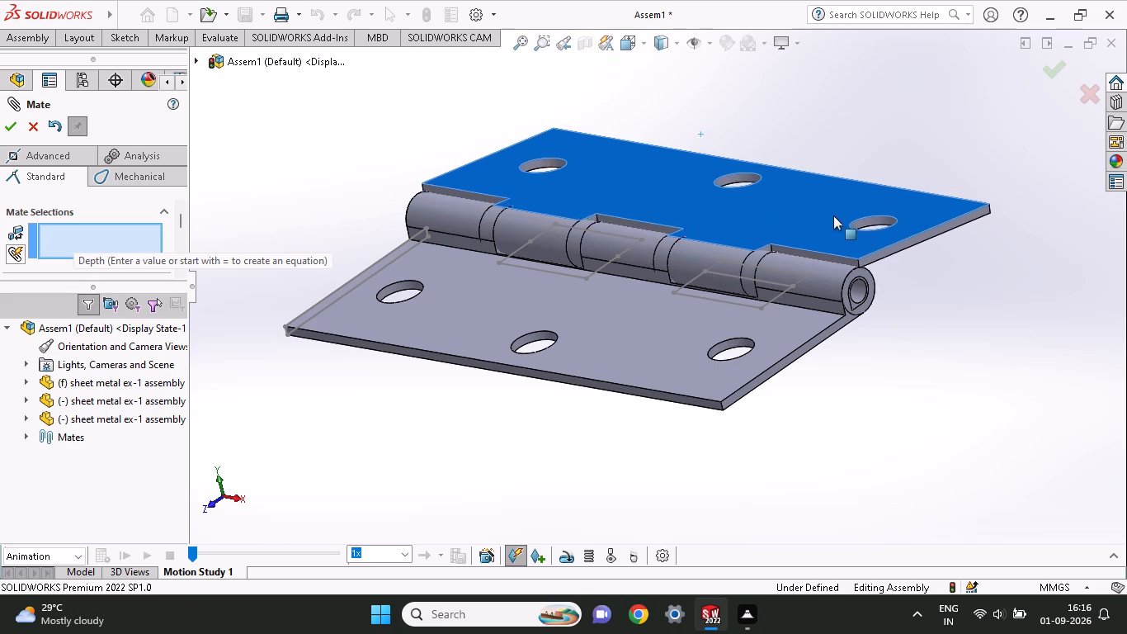
pyautogui.moveTo(833, 215); pyautogui.dragTo(828, 214)
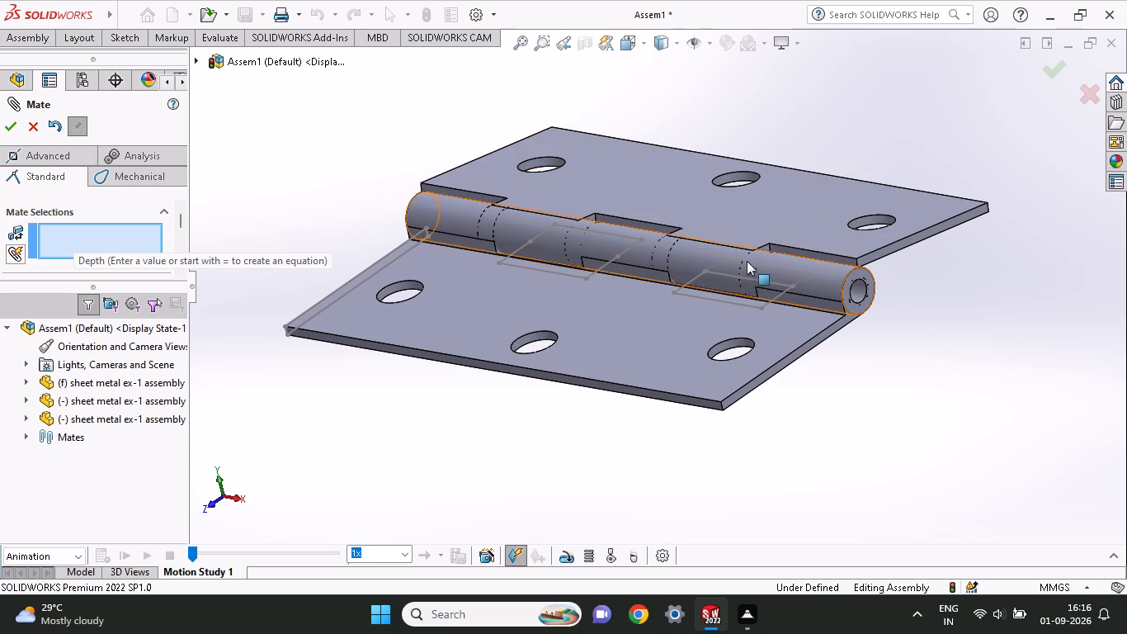
# Add a coincident mate between the round end edge of the second leaf's knuckle and the facing edge of the first leaf's adjacent knuckle.
pyautogui.click(741, 270)
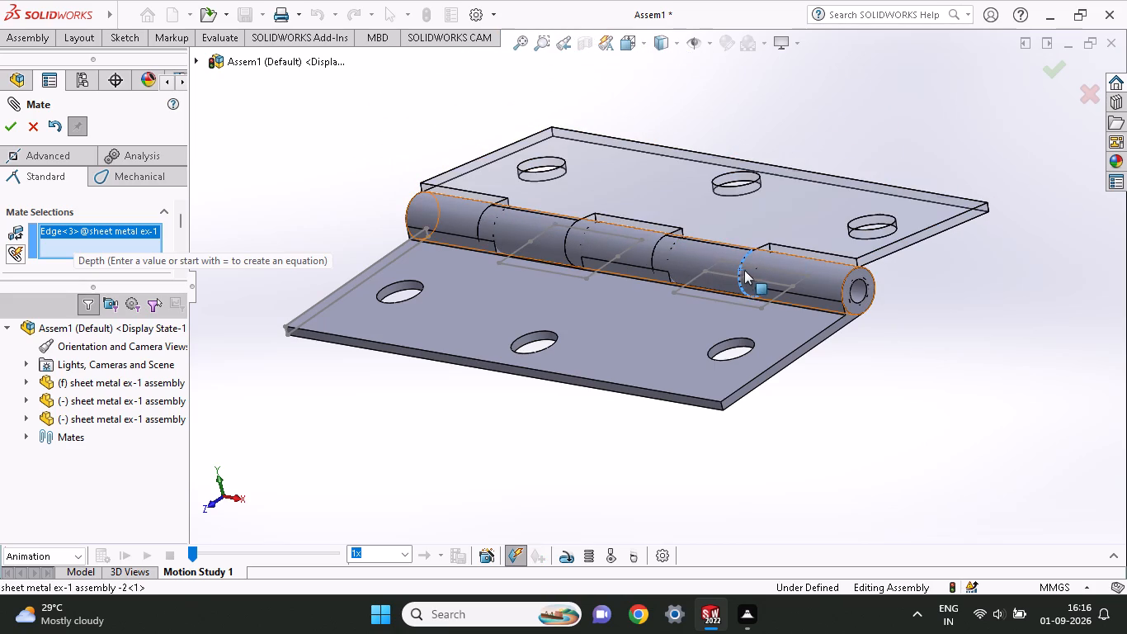
pyautogui.moveTo(756, 276); pyautogui.dragTo(856, 310, button='middle')
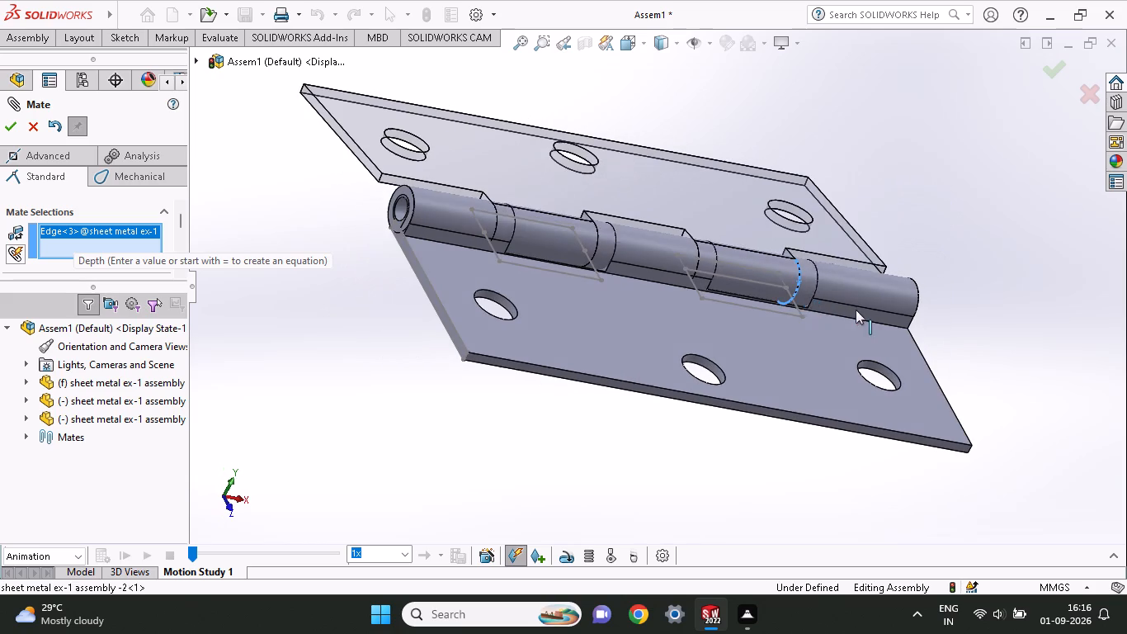
pyautogui.click(815, 291)
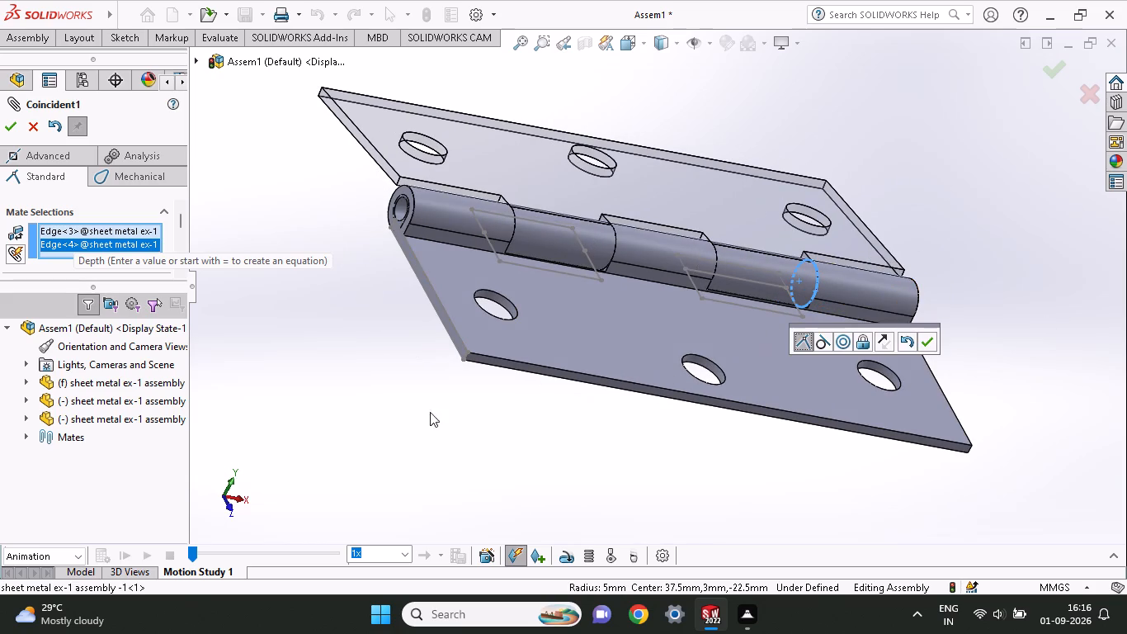
pyautogui.click(766, 521)
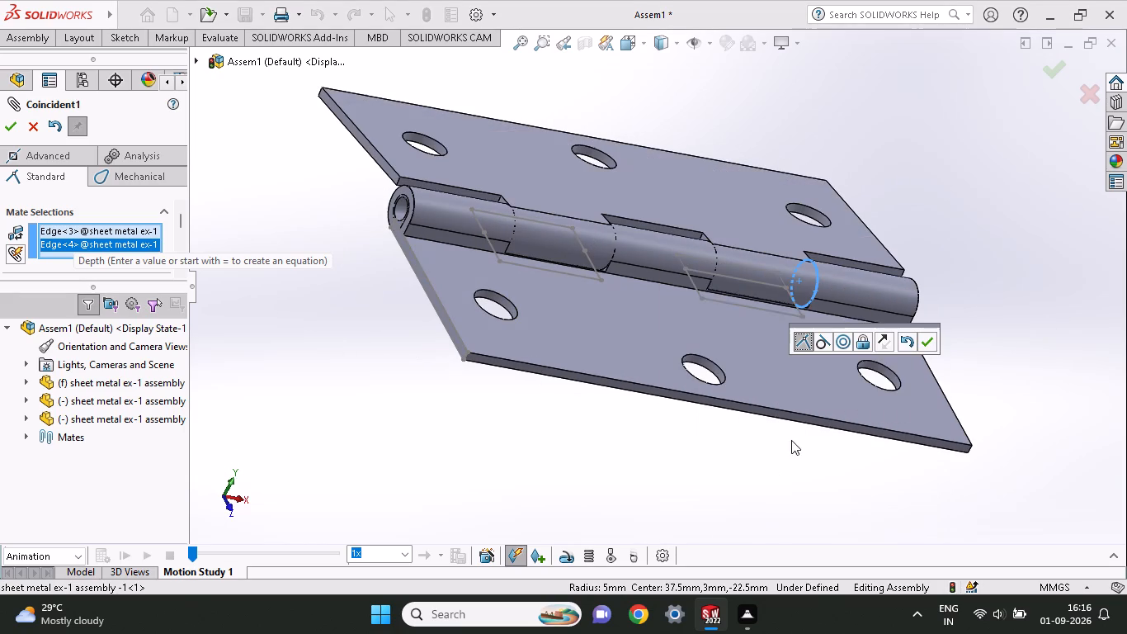
pyautogui.click(924, 345)
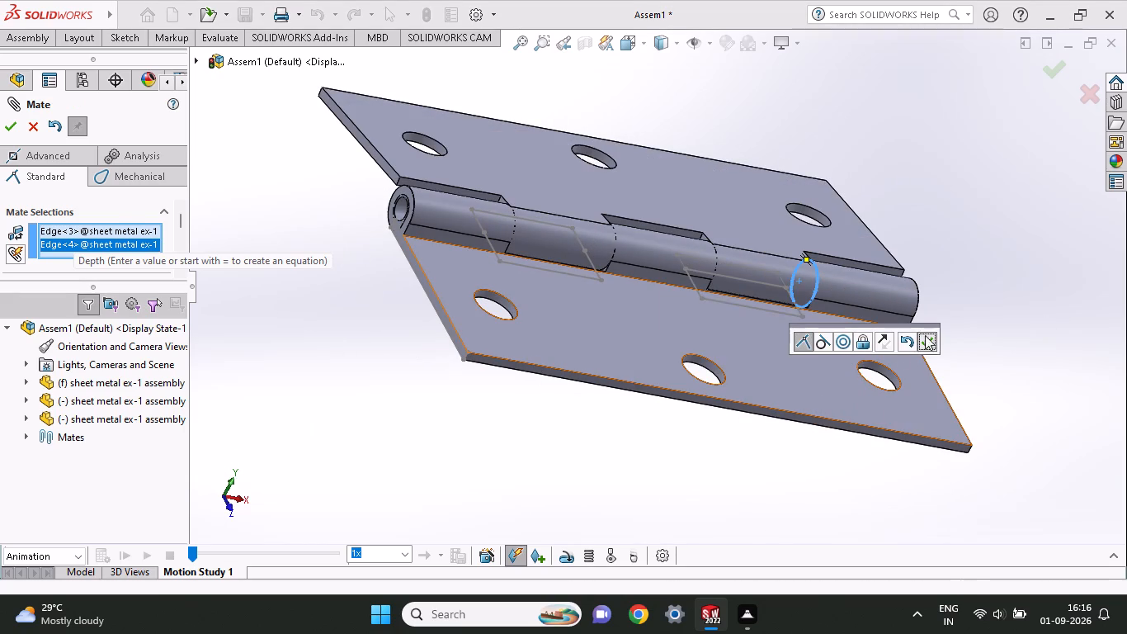
# Swing the second leaf up and down towards the first leaf to check the hinge's rotation, and finish mating.
pyautogui.moveTo(750, 199); pyautogui.dragTo(813, 105)
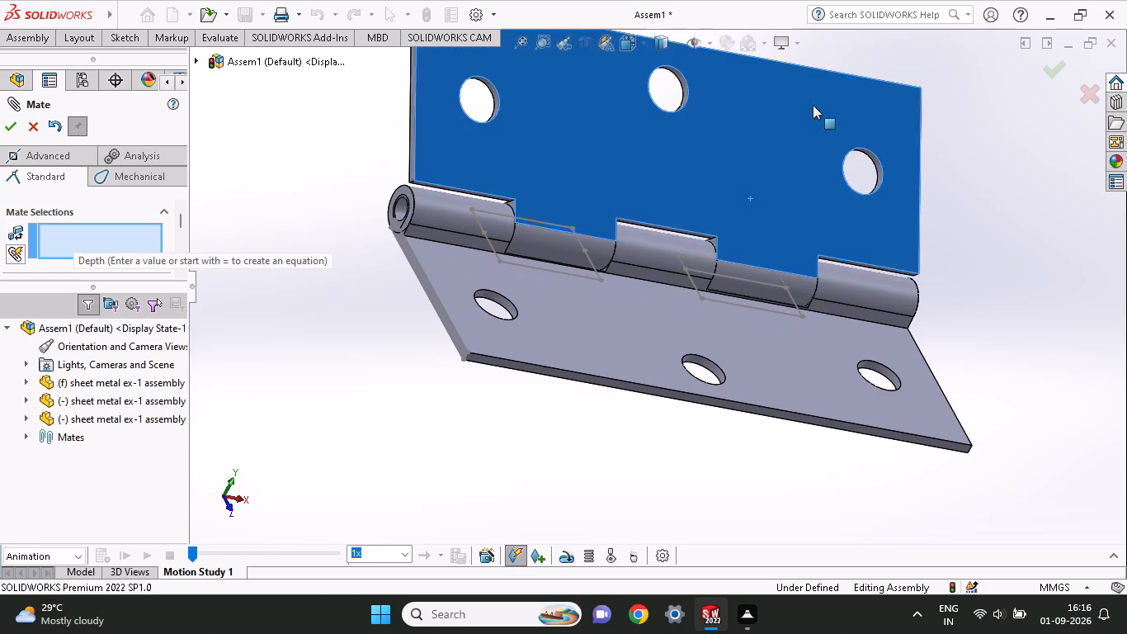
pyautogui.moveTo(813, 105); pyautogui.dragTo(804, 297)
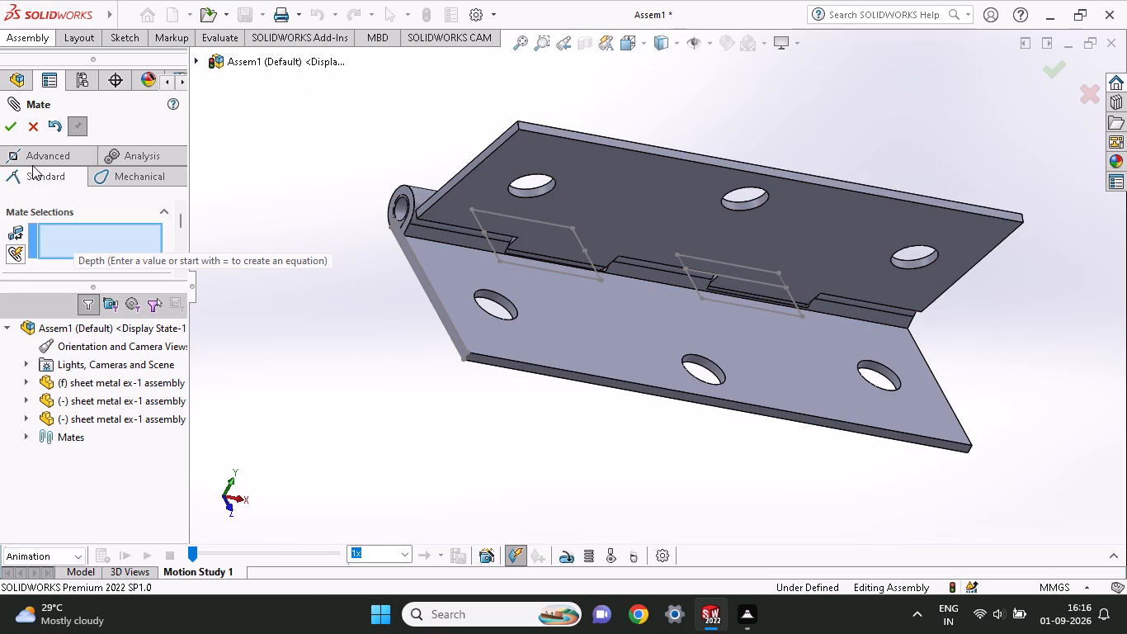
pyautogui.click(19, 124)
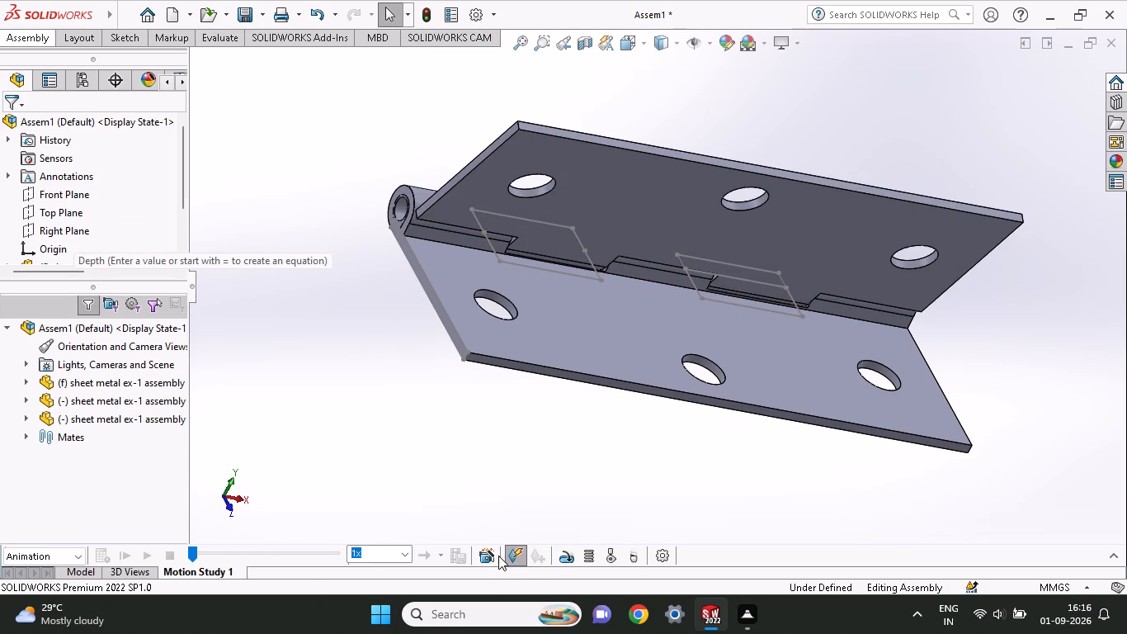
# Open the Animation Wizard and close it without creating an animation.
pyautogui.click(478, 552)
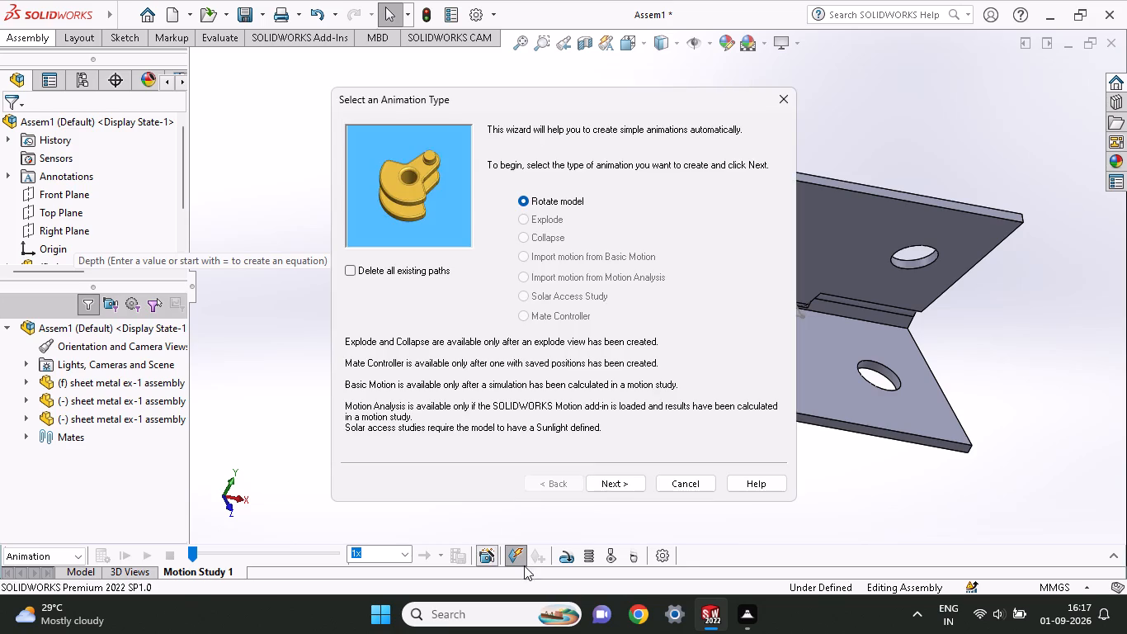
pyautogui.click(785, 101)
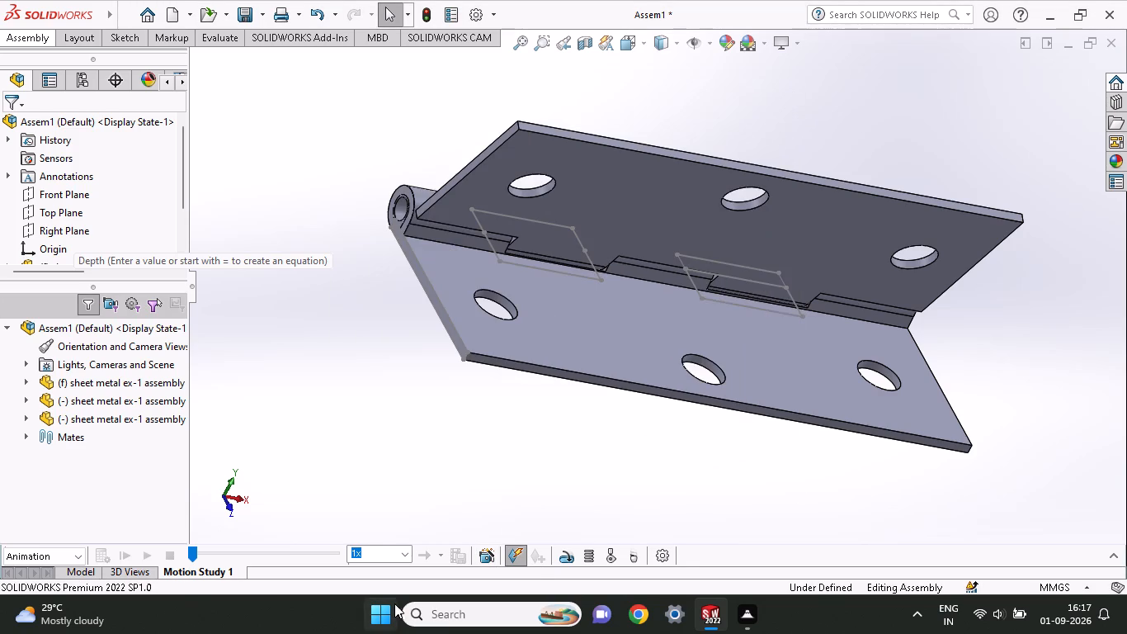
# Add a constant-speed rotary motor of 1 RPM on the cylindrical face of the hinge barrel.
pyautogui.click(573, 555)
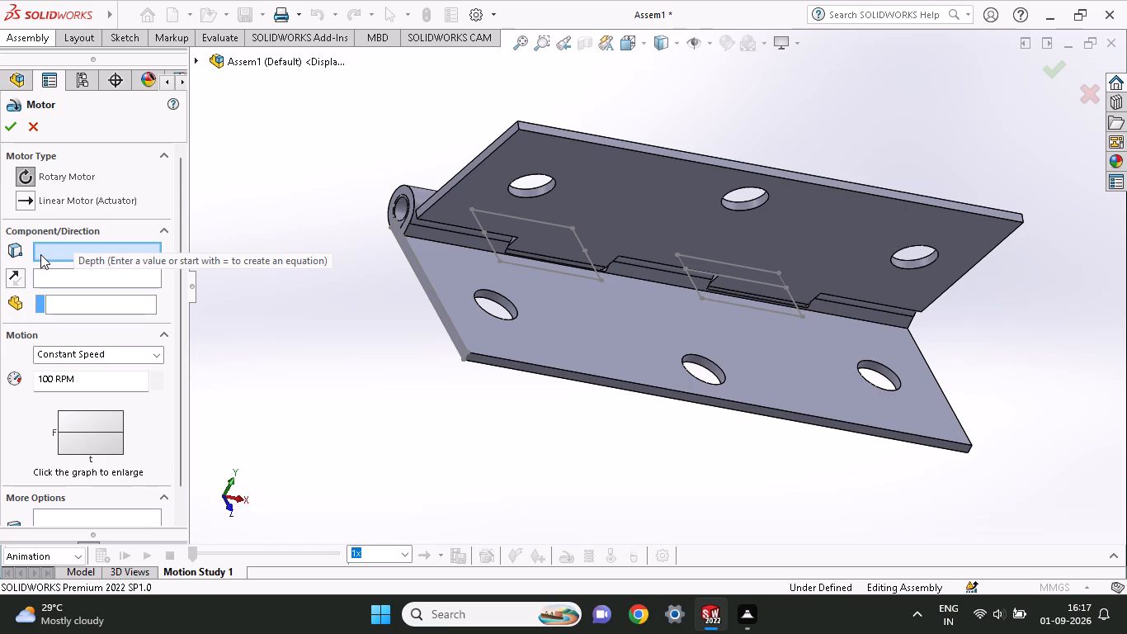
pyautogui.click(419, 197)
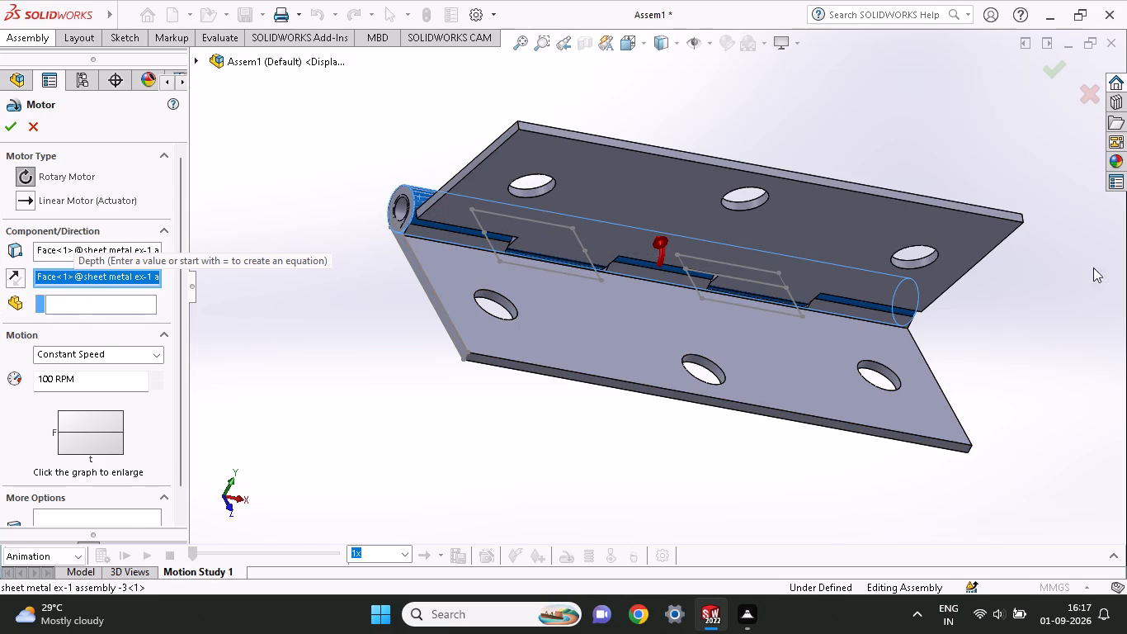
pyautogui.moveTo(659, 244); pyautogui.dragTo(656, 231)
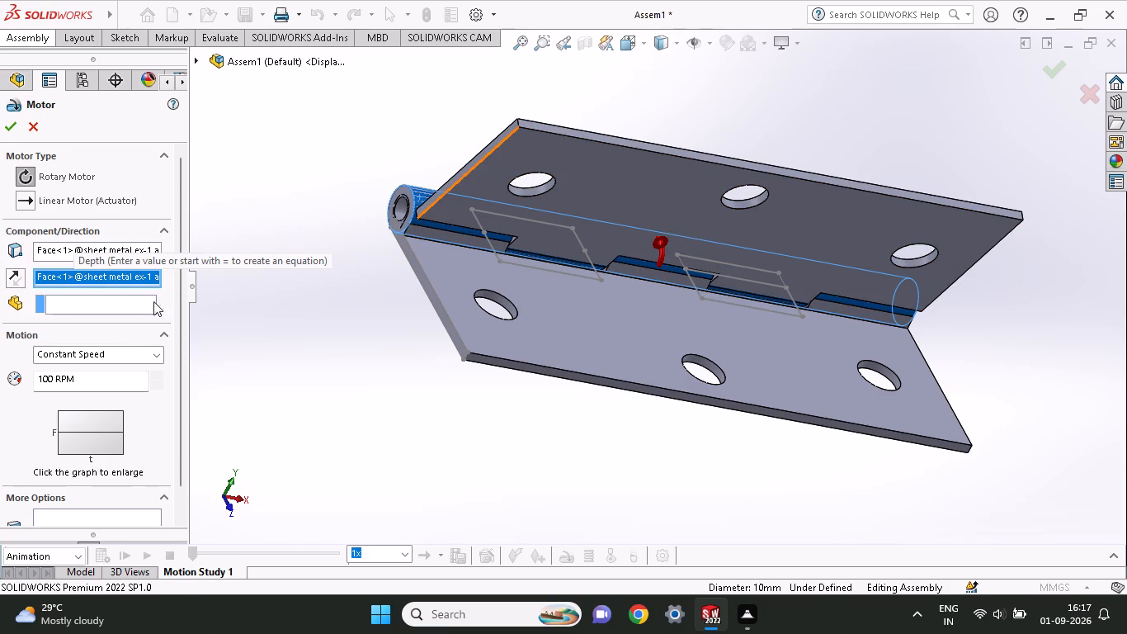
pyautogui.moveTo(101, 377); pyautogui.dragTo(24, 384)
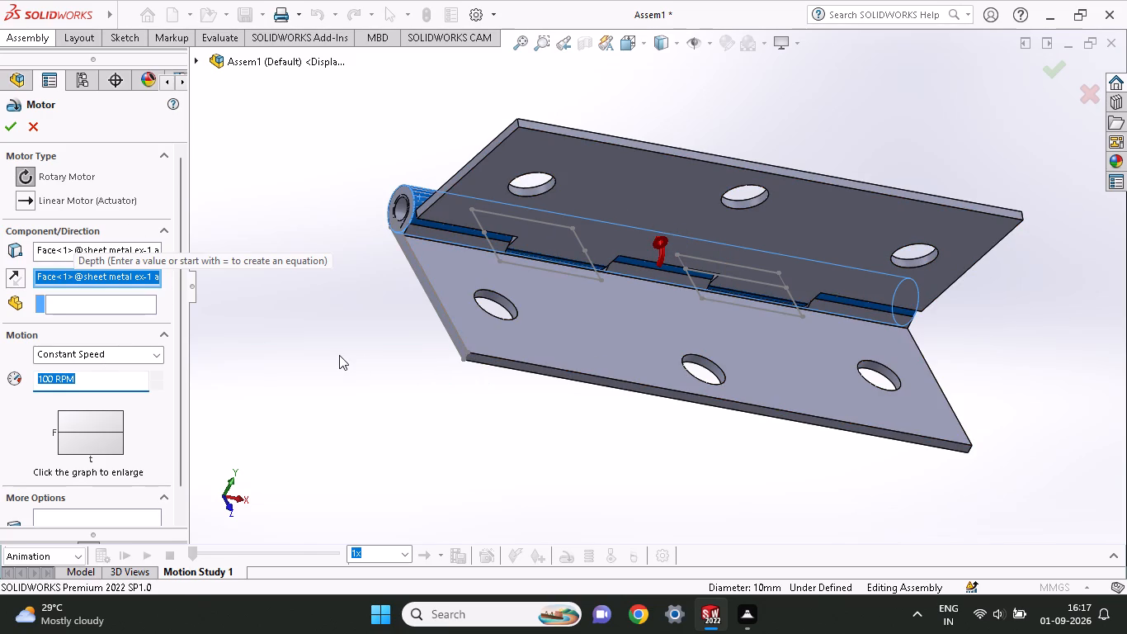
pyautogui.press('1')
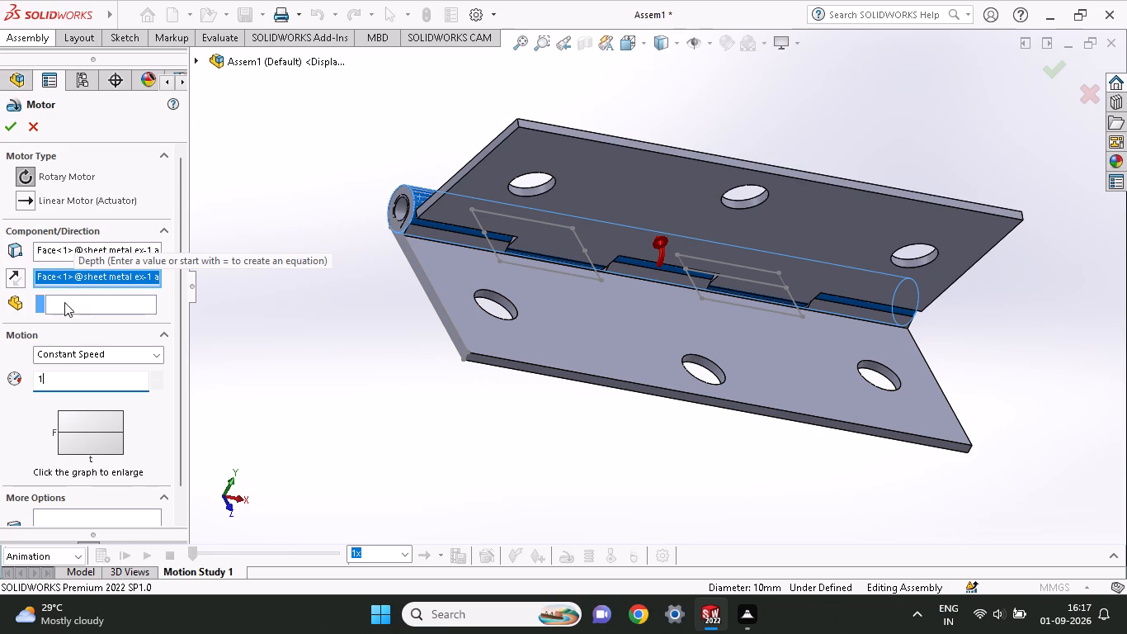
pyautogui.click(7, 125)
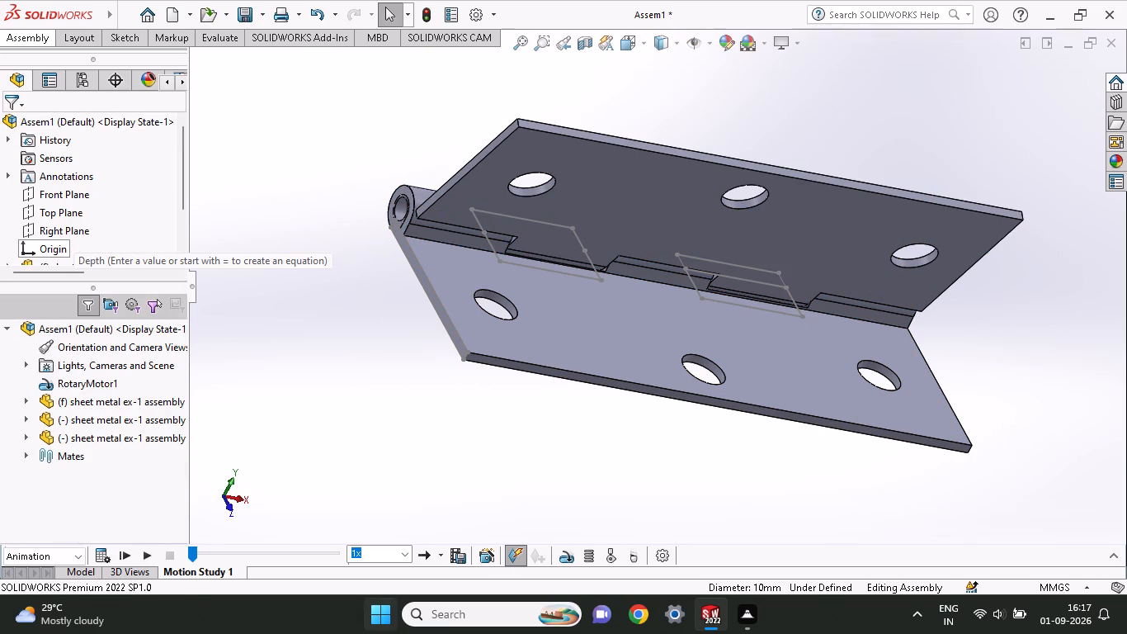
# Calculate the motion study, expand its timeline, and play the animation back.
pyautogui.click(105, 555)
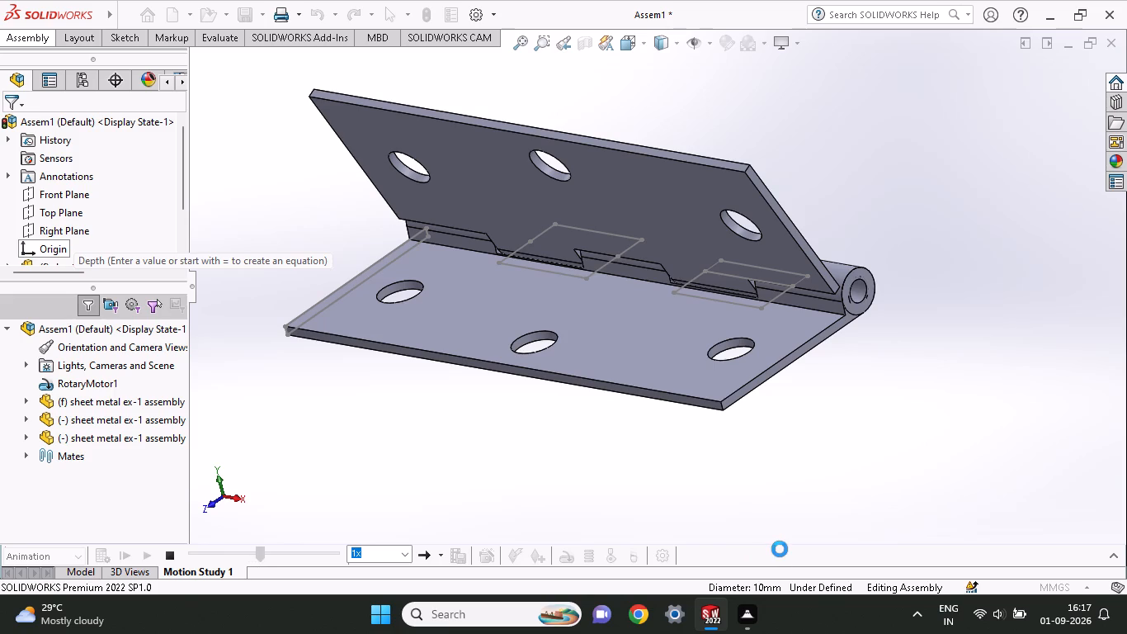
pyautogui.click(1117, 551)
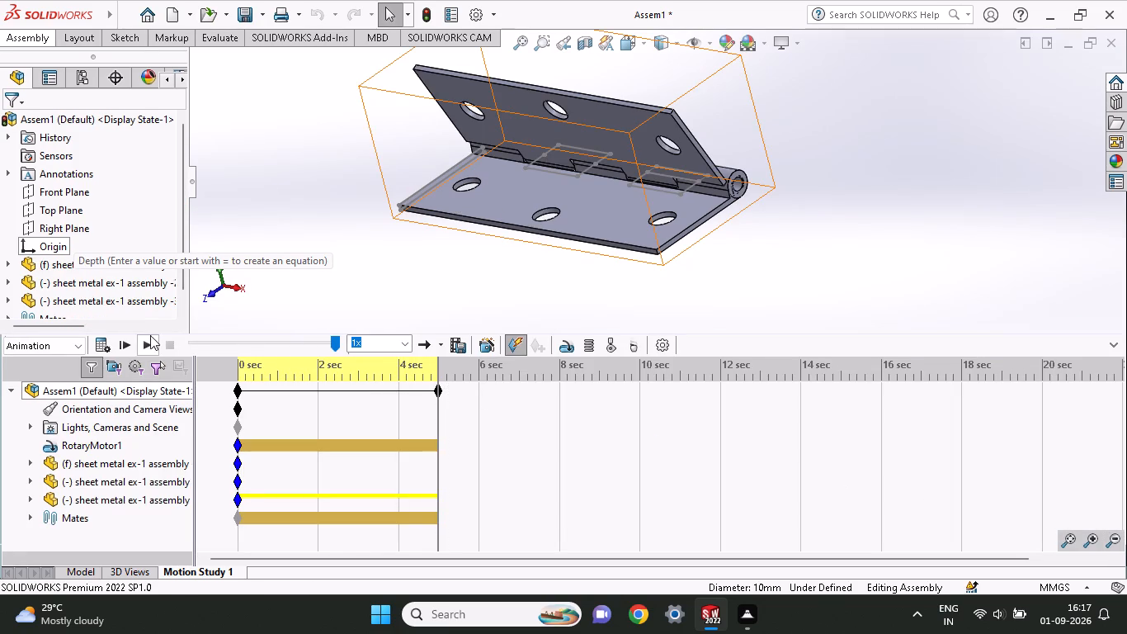
pyautogui.click(149, 335)
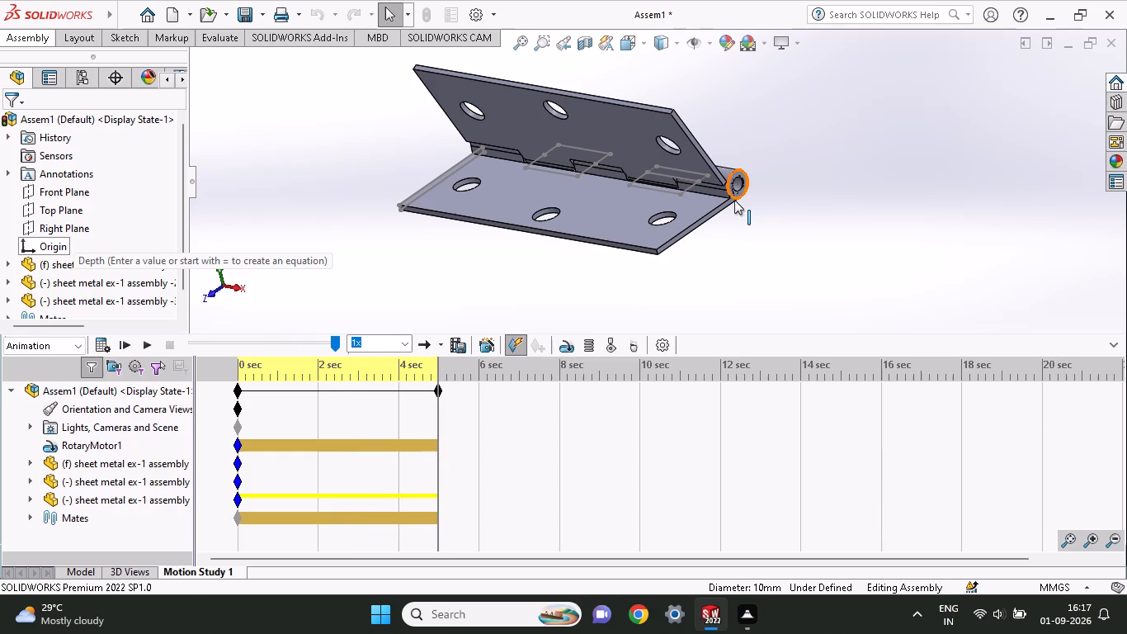
pyautogui.click(144, 342)
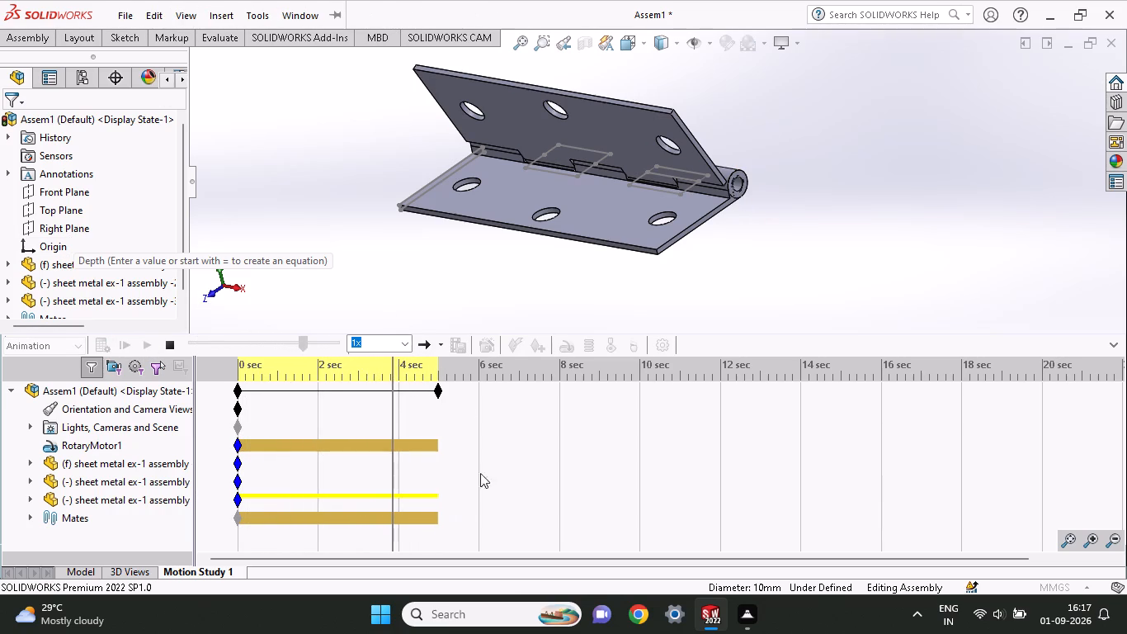
pyautogui.moveTo(482, 344); pyautogui.dragTo(578, 356)
pyautogui.click(555, 350)
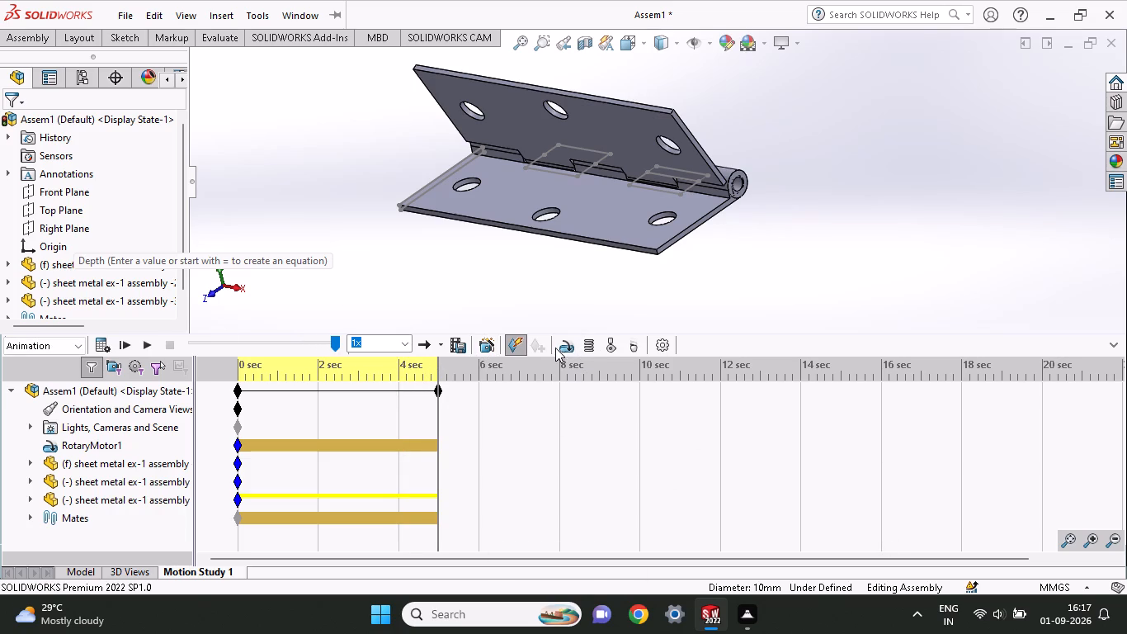
# Start a second rotary motor located on the upright leaf's outer flat face, with its middle hole's edge as the direction.
pyautogui.click(561, 340)
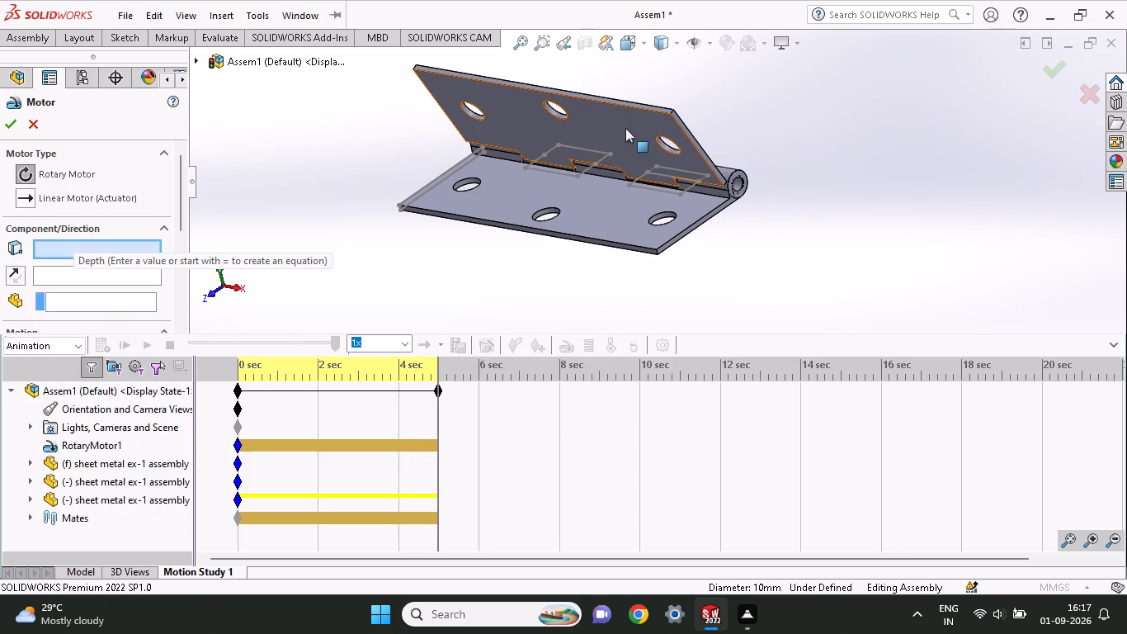
pyautogui.click(622, 130)
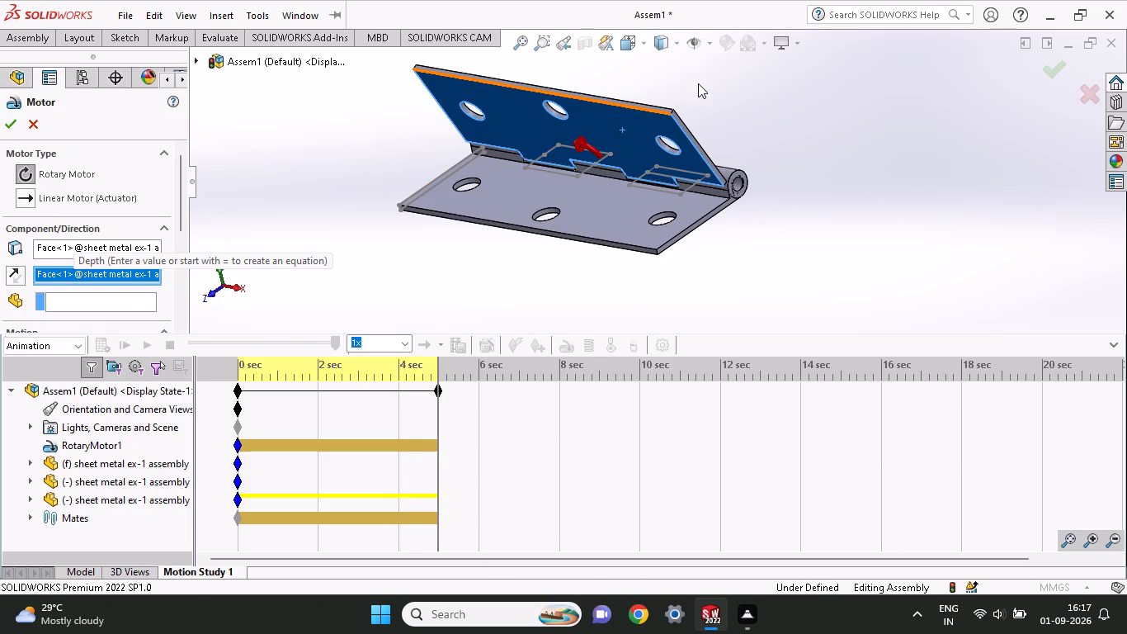
pyautogui.rightClick(140, 271)
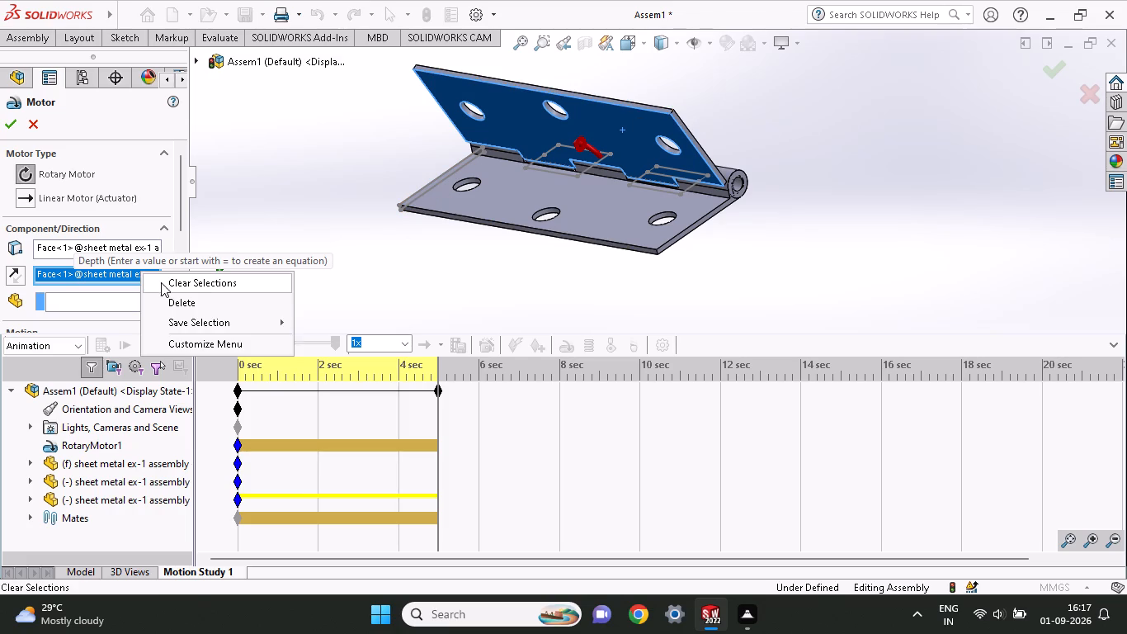
pyautogui.click(200, 289)
pyautogui.moveTo(661, 109); pyautogui.dragTo(596, 205, button='middle')
pyautogui.click(548, 121)
pyautogui.click(550, 144)
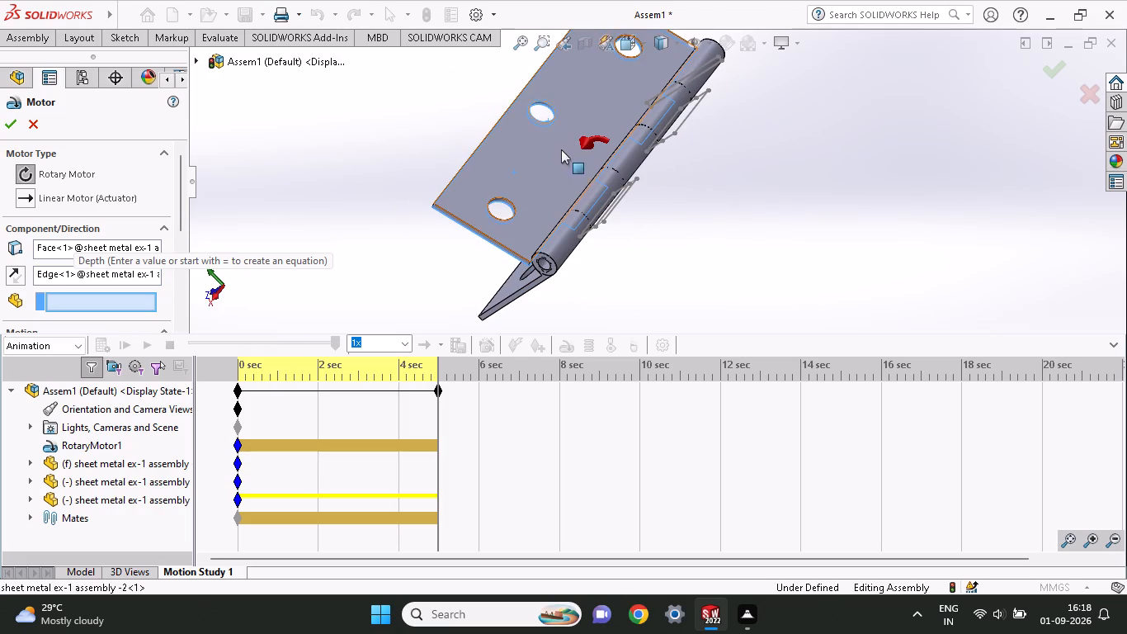
pyautogui.click(573, 156)
pyautogui.rightClick(120, 262)
pyautogui.rightClick(120, 251)
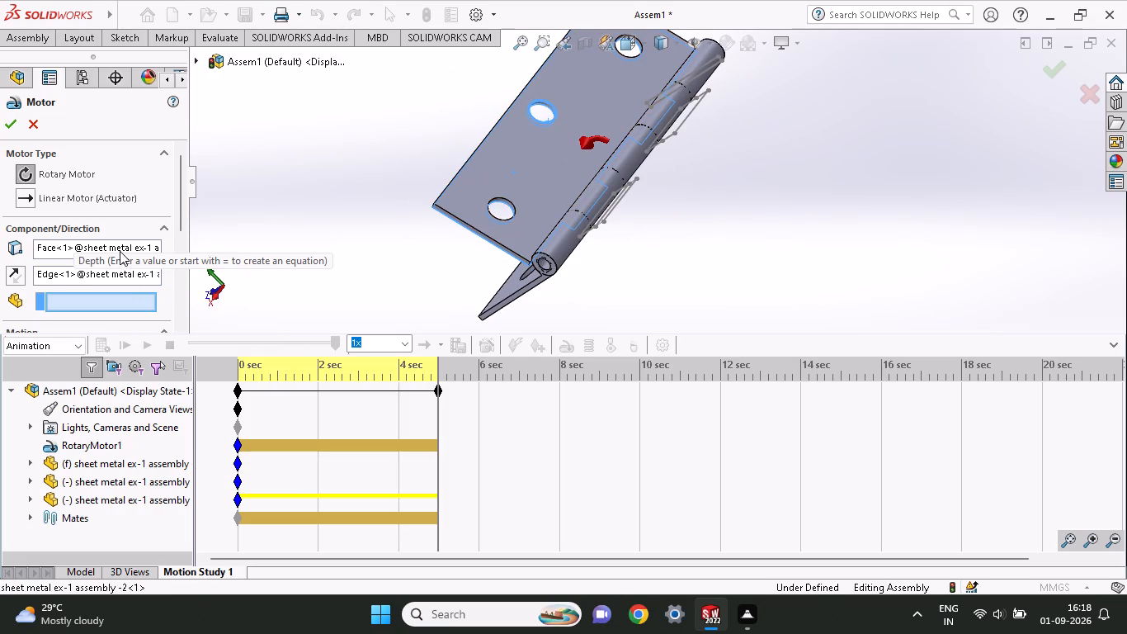
pyautogui.click(169, 258)
pyautogui.click(615, 113)
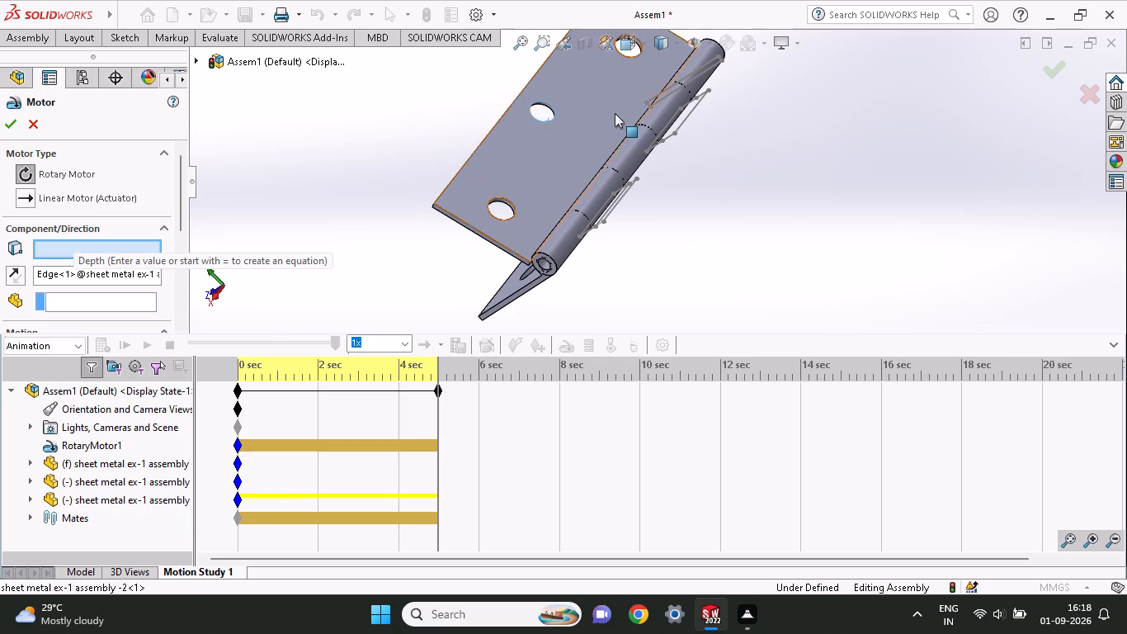
# Reverse the second motor's rotation direction and inspect the direction arrow on the upright leaf.
pyautogui.moveTo(679, 140); pyautogui.dragTo(691, 135, button='right')
pyautogui.moveTo(679, 140); pyautogui.dragTo(798, 121, button='middle')
pyautogui.moveTo(722, 190); pyautogui.dragTo(725, 190, button='middle')
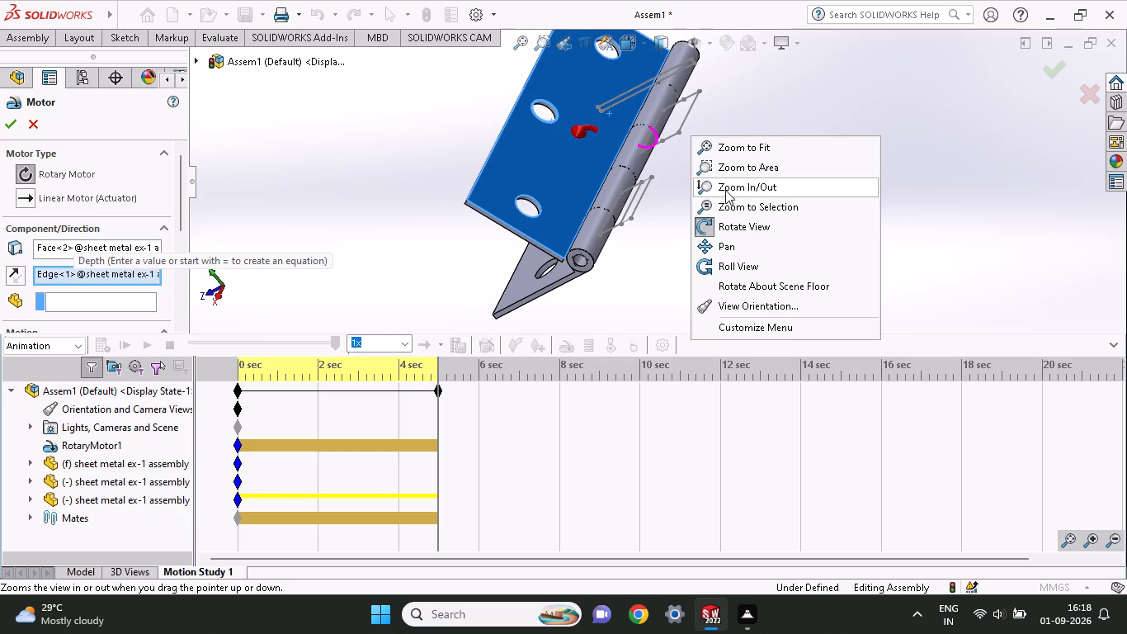
pyautogui.moveTo(725, 190); pyautogui.dragTo(930, 133, button='middle')
pyautogui.scroll(1, 889, 121)
pyautogui.moveTo(889, 121); pyautogui.dragTo(1056, 97, button='middle')
pyautogui.click(1027, 173)
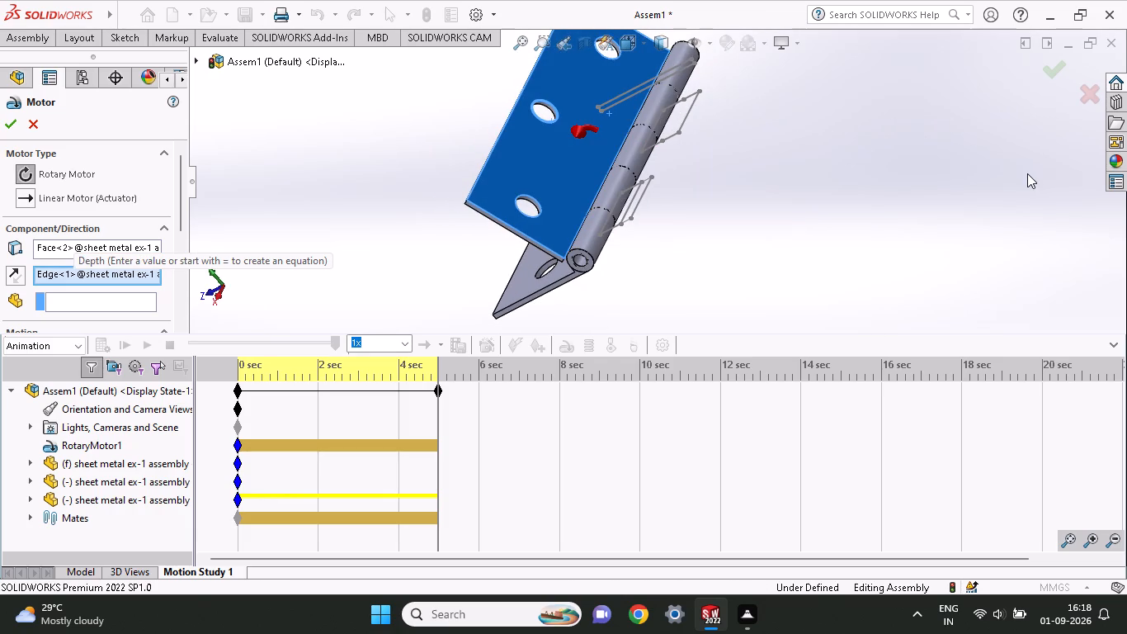
pyautogui.moveTo(771, 150); pyautogui.dragTo(841, 135, button='middle')
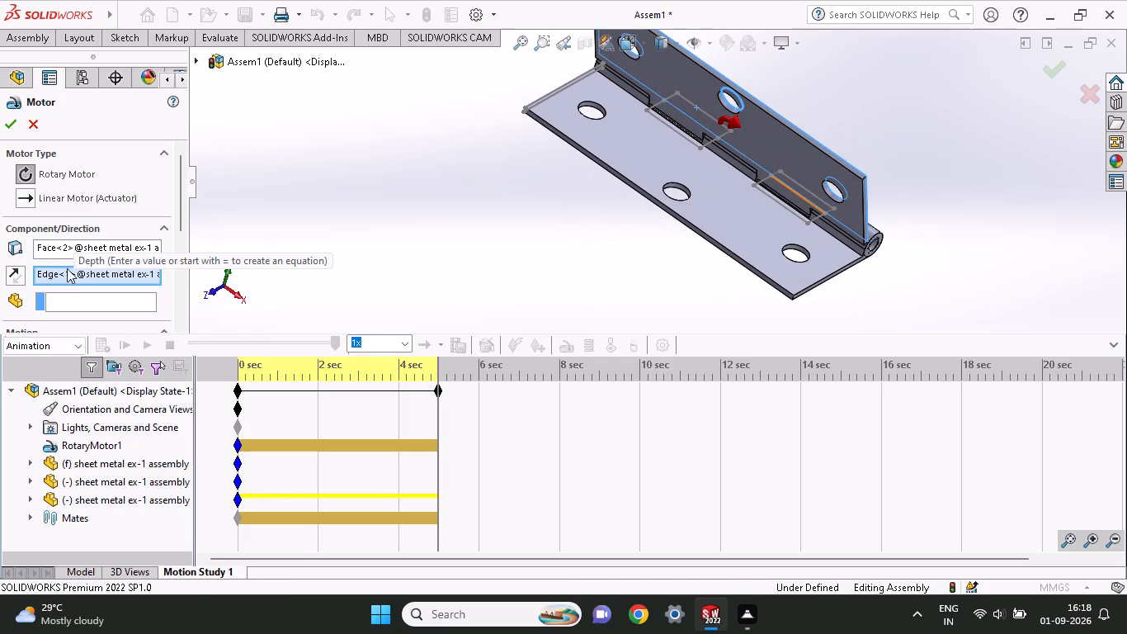
pyautogui.click(25, 270)
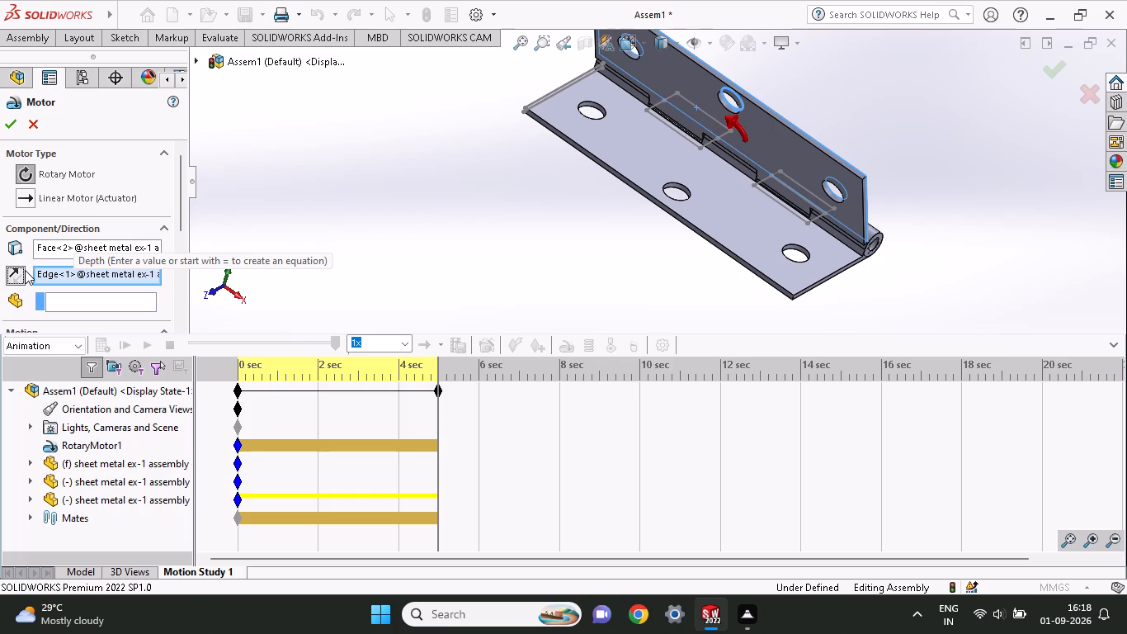
pyautogui.moveTo(650, 215); pyautogui.dragTo(639, 211, button='middle')
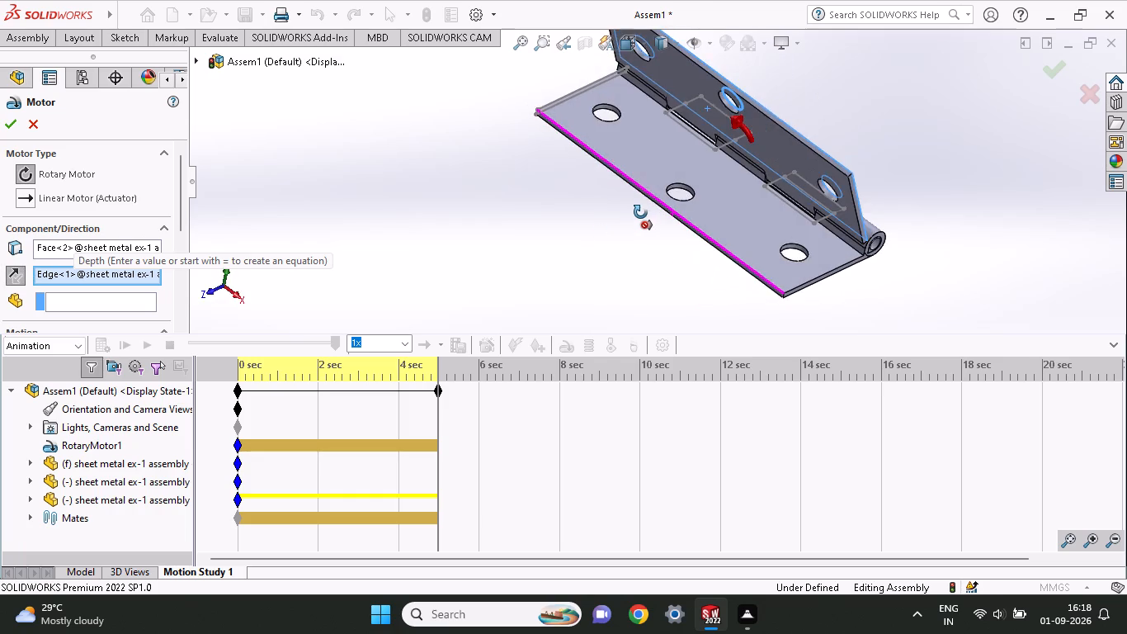
pyautogui.moveTo(639, 211); pyautogui.dragTo(661, 188, button='middle')
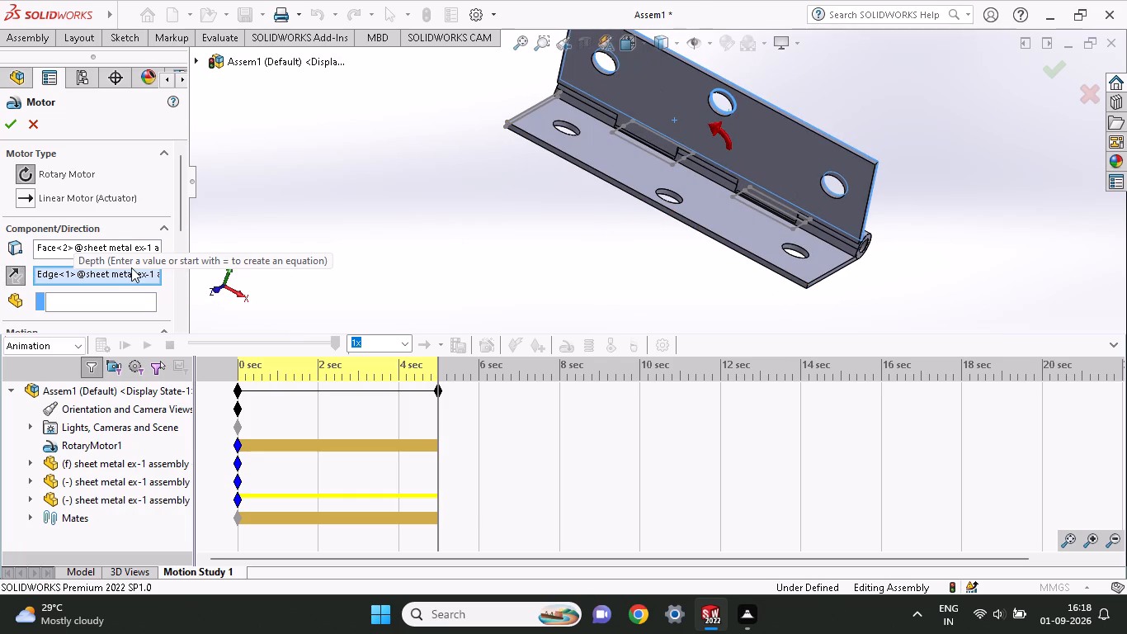
# Clear the second motor's location face and direction edge selections.
pyautogui.rightClick(129, 267)
pyautogui.moveTo(40, 237); pyautogui.dragTo(54, 239, button='right')
pyautogui.rightClick(78, 248)
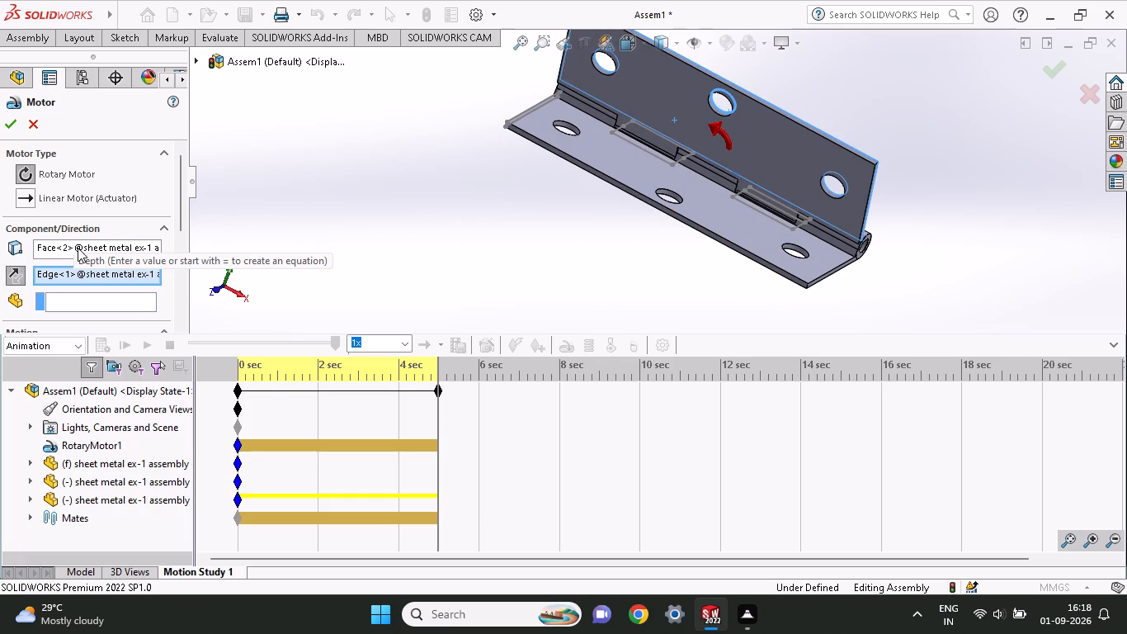
pyautogui.rightClick(77, 247)
pyautogui.click(132, 250)
pyautogui.rightClick(96, 279)
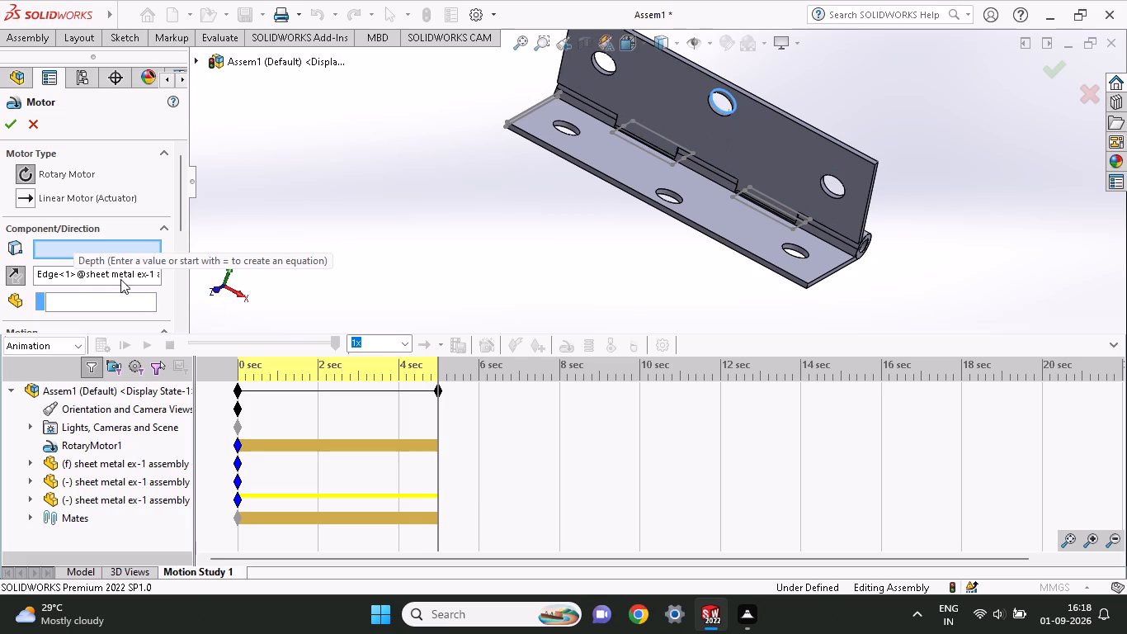
pyautogui.rightClick(120, 279)
pyautogui.rightClick(120, 272)
pyautogui.rightClick(120, 272)
pyautogui.click(188, 275)
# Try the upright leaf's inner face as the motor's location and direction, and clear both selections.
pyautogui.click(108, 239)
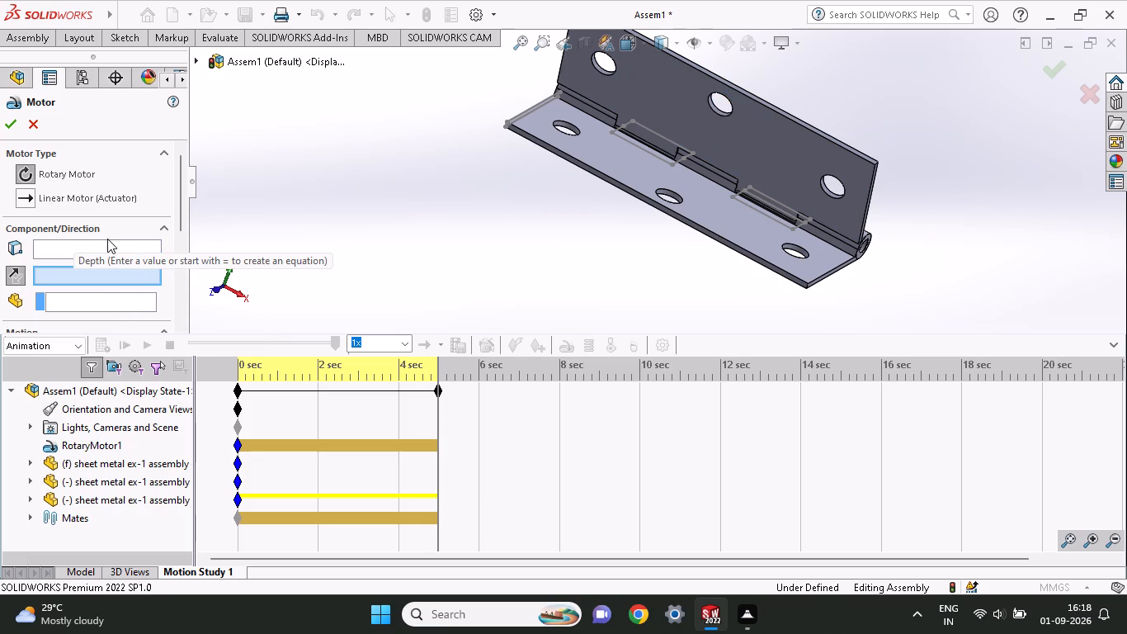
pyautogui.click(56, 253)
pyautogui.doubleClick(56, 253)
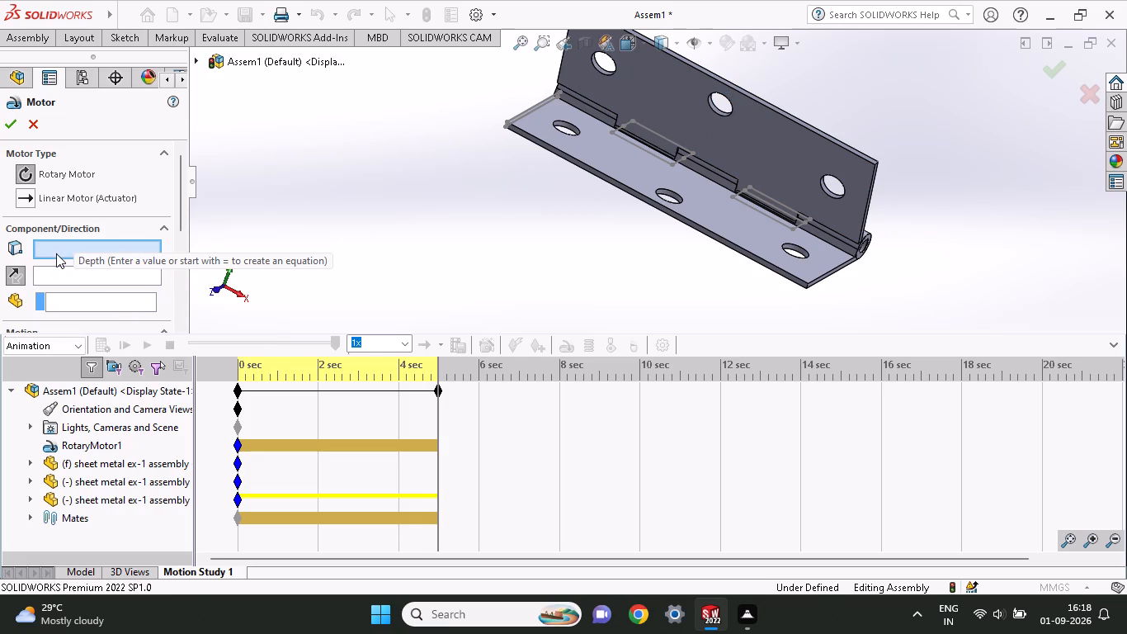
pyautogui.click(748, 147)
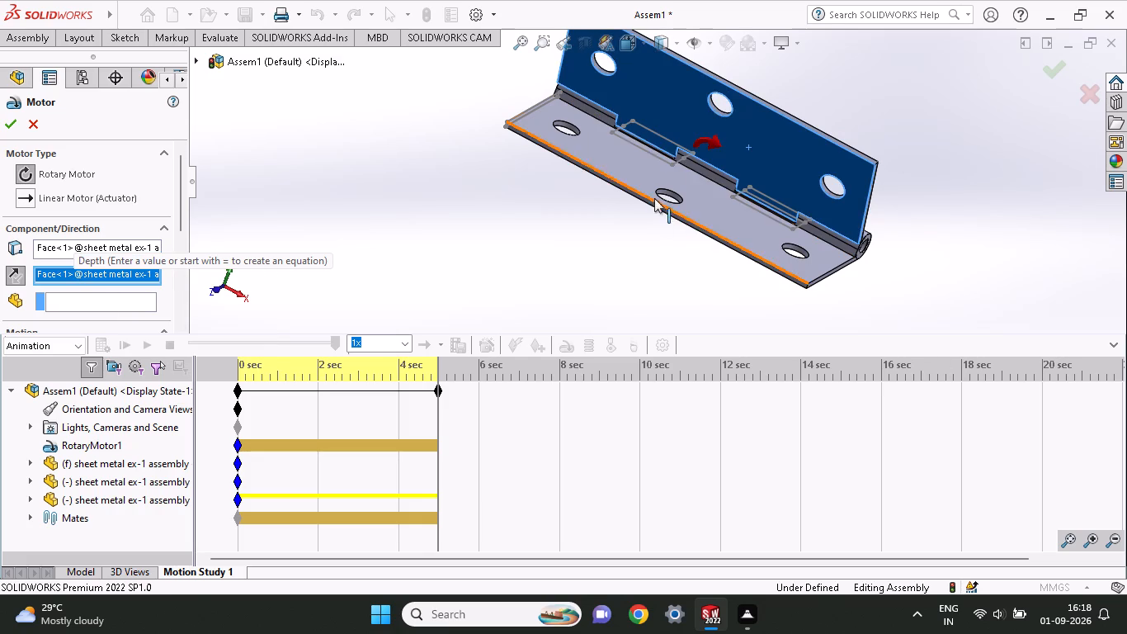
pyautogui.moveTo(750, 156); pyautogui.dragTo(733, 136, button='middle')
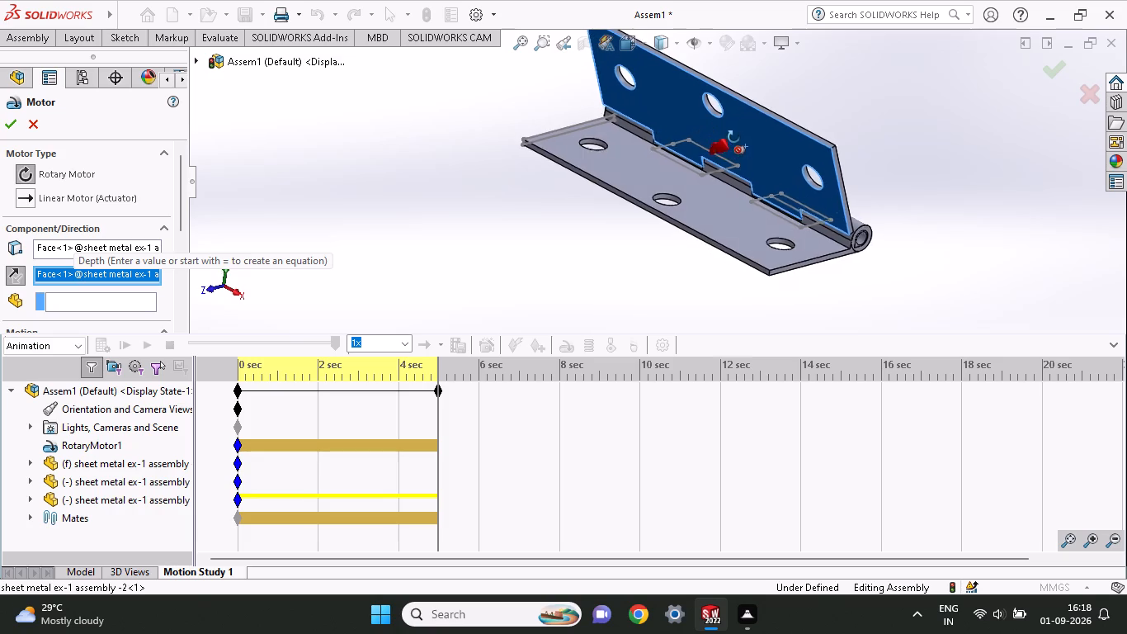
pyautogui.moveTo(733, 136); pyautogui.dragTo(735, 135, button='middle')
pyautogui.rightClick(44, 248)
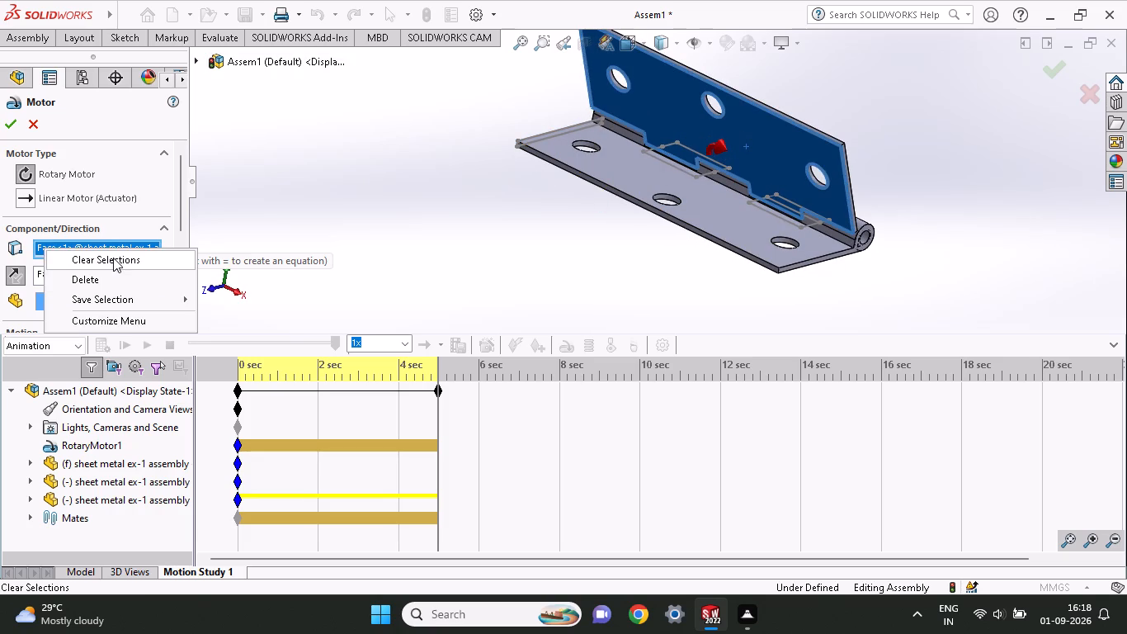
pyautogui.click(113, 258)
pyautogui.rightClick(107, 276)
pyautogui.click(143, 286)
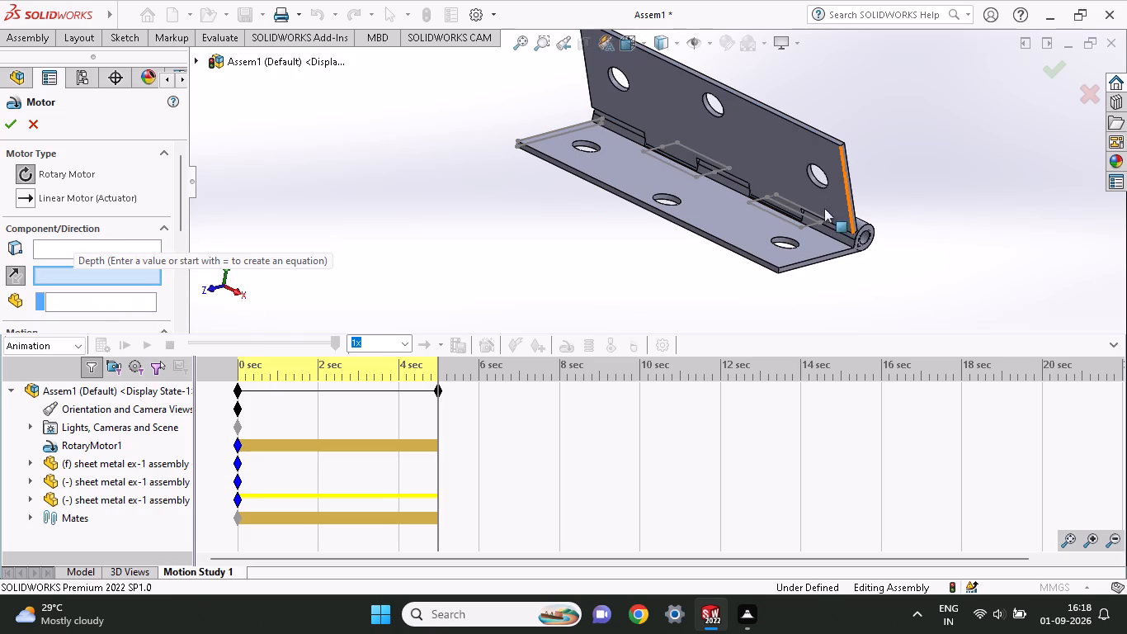
# Set the second motor's direction and location to the two long edges of the upright leaf's narrow end face.
pyautogui.click(847, 169)
pyautogui.scroll(-4, 825, 156)
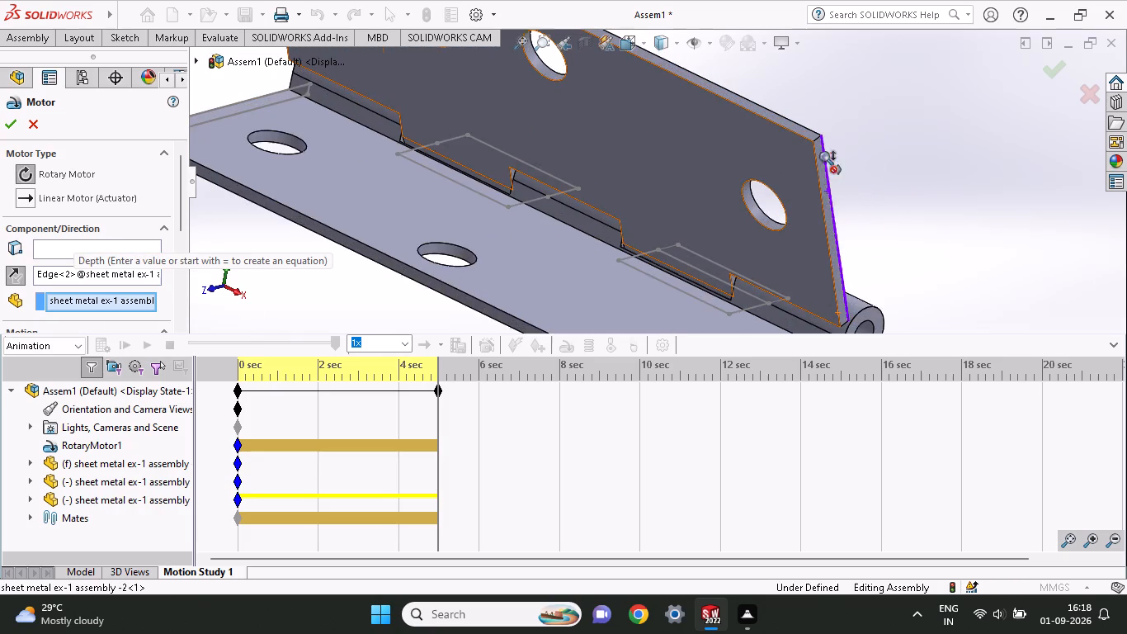
pyautogui.scroll(-1, 826, 205)
pyautogui.scroll(2, 826, 205)
pyautogui.scroll(-1, 826, 205)
pyautogui.scroll(2, 622, 183)
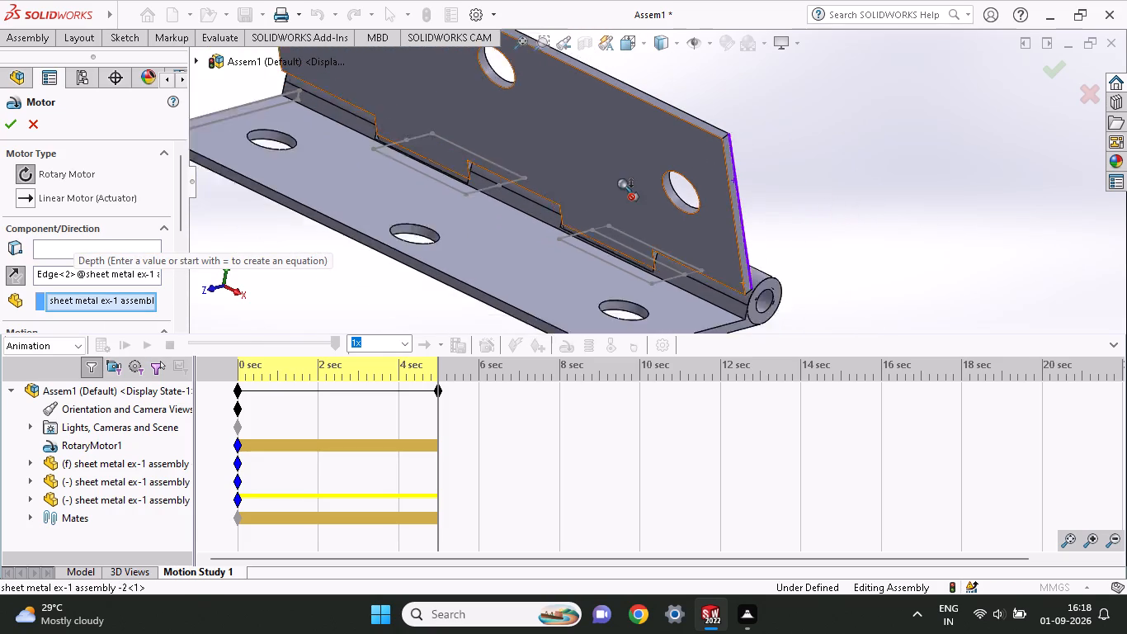
pyautogui.scroll(1, 622, 183)
pyautogui.click(35, 237)
pyautogui.click(50, 248)
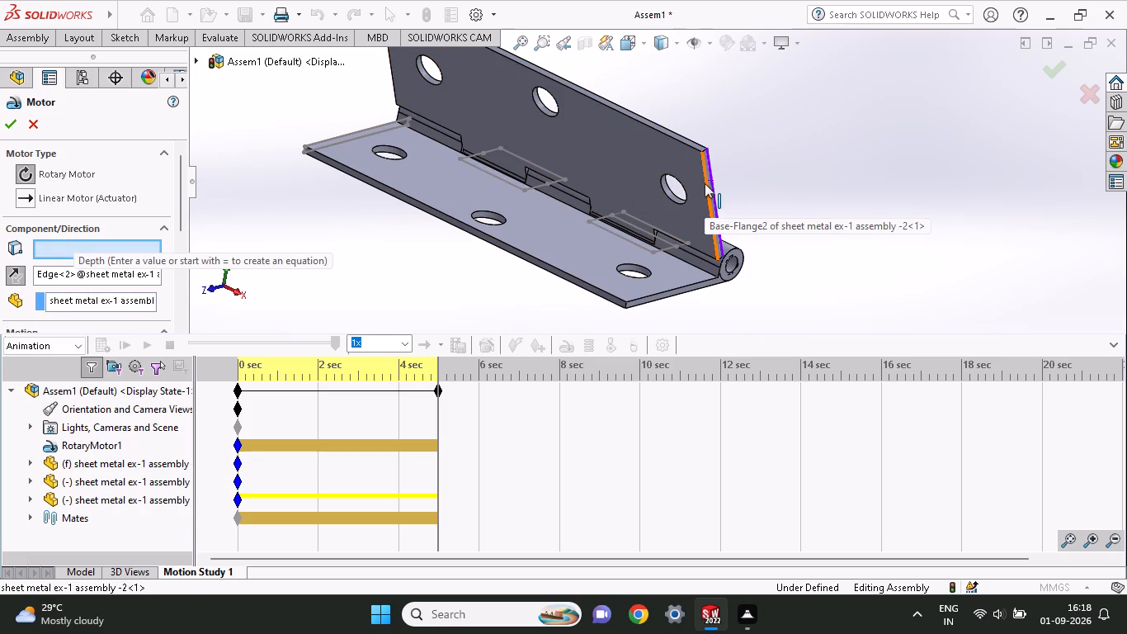
pyautogui.scroll(-5, 707, 173)
pyautogui.click(680, 138)
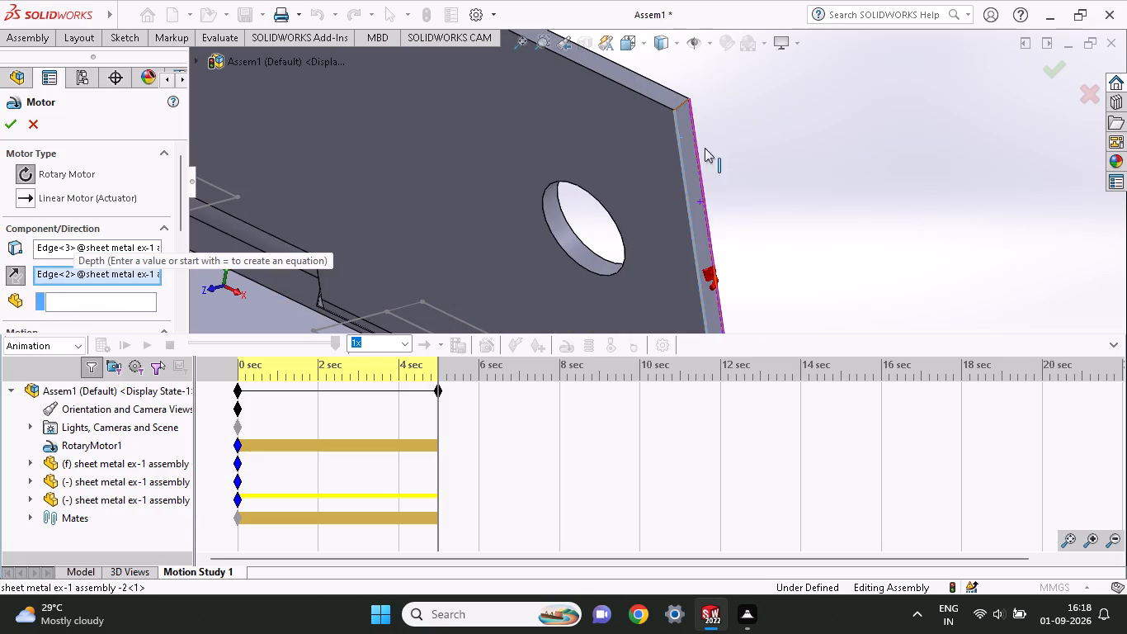
pyautogui.scroll(7, 714, 162)
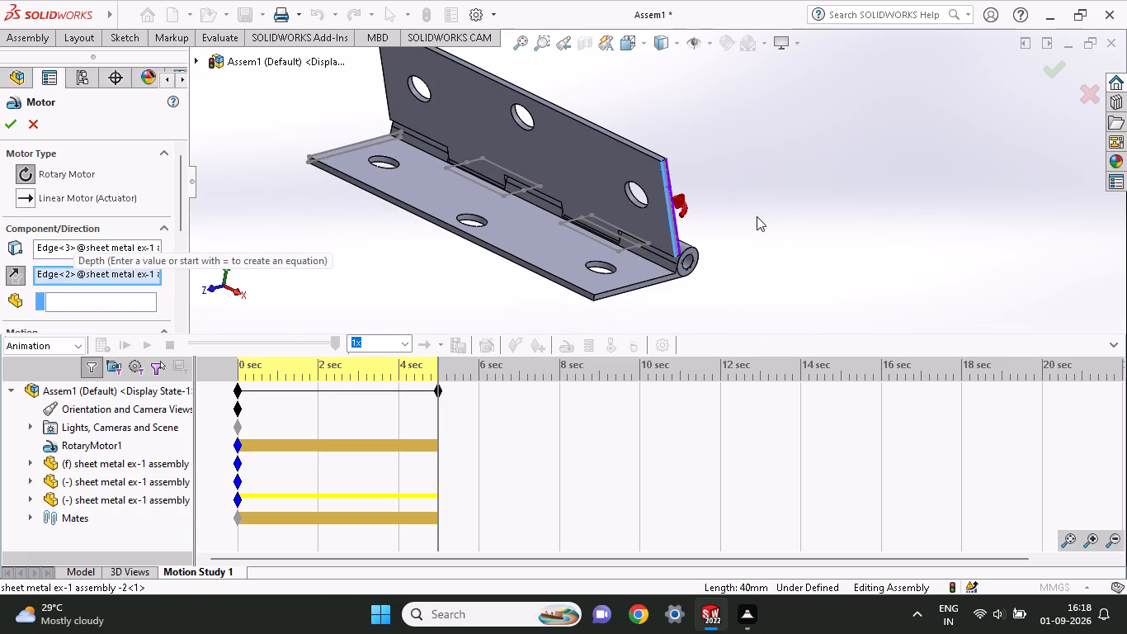
# Set the second motor's constant speed to 1 RPM and accept the motor.
pyautogui.scroll(-2, 39, 180)
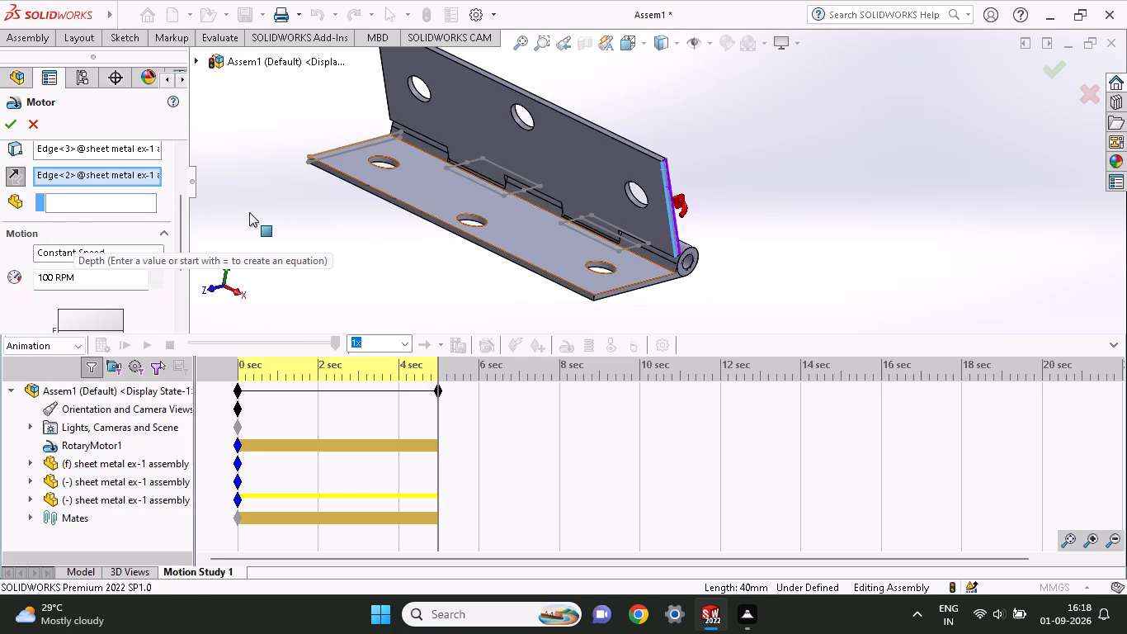
pyautogui.click(91, 267)
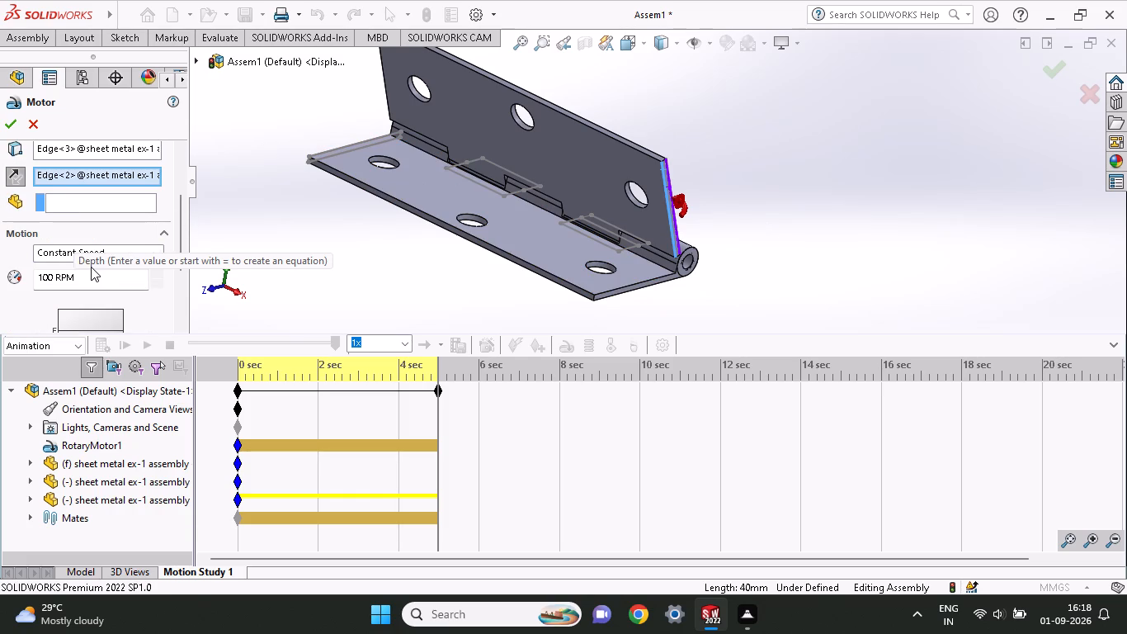
pyautogui.click(7, 298)
pyautogui.doubleClick(80, 286)
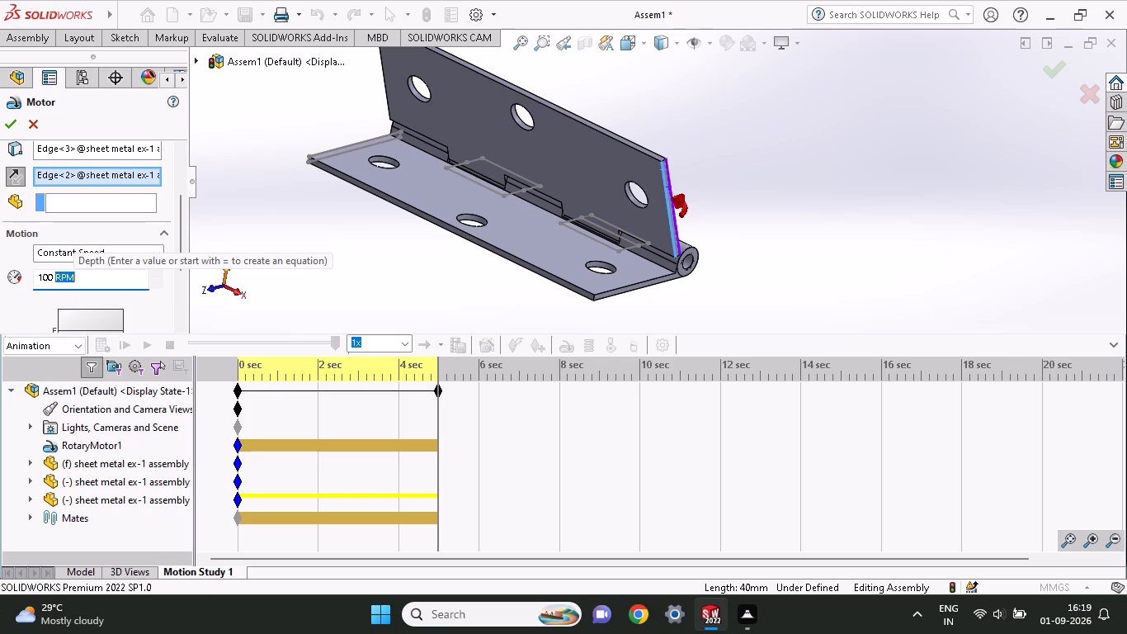
pyautogui.doubleClick(40, 274)
pyautogui.press('1')
pyautogui.click(7, 282)
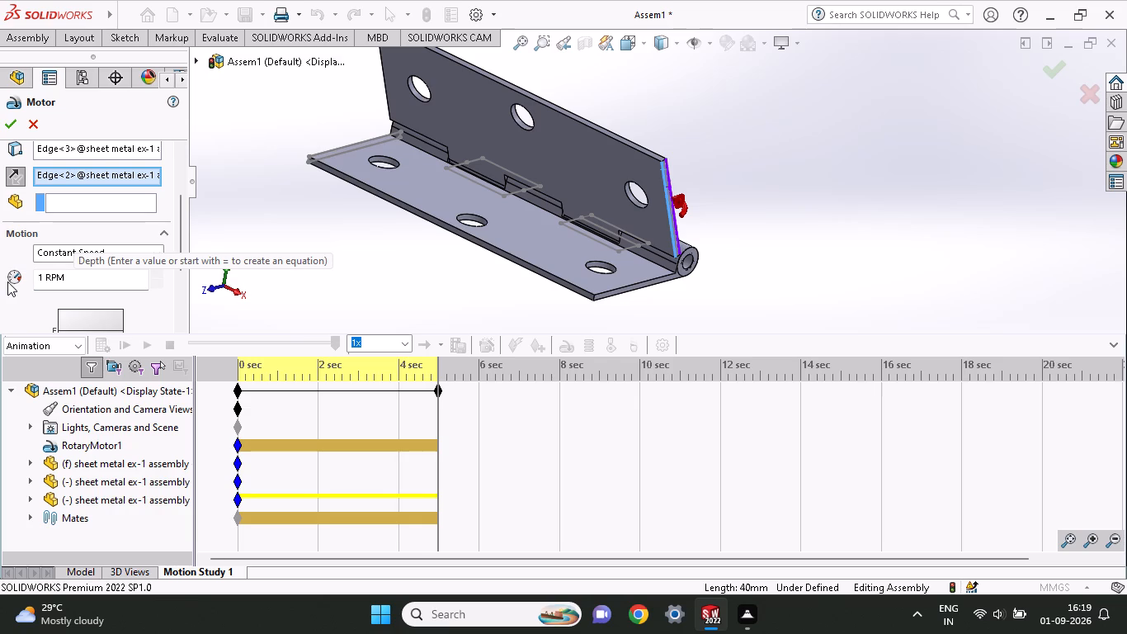
pyautogui.click(7, 282)
pyautogui.scroll(-1, 288, 234)
pyautogui.scroll(3, 111, 265)
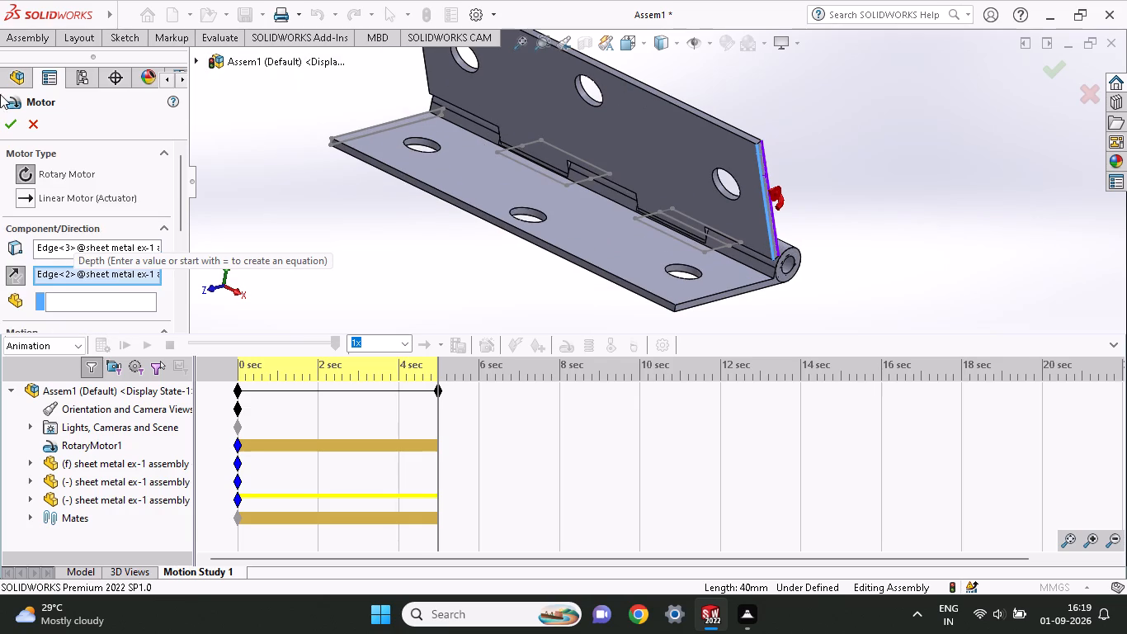
pyautogui.click(3, 121)
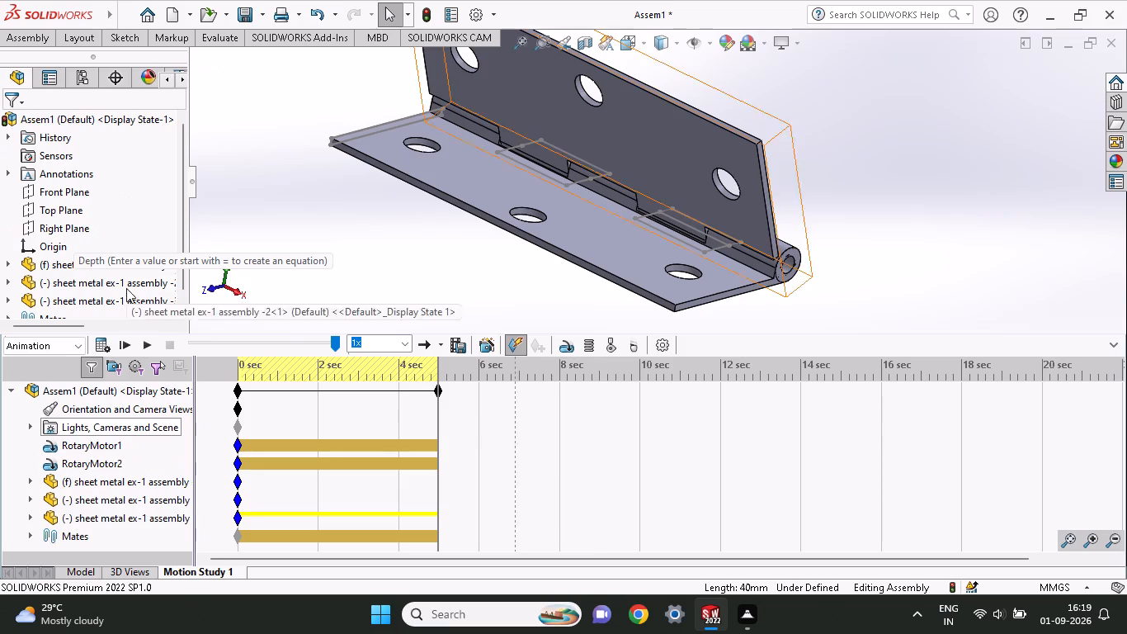
# Calculate the motion study with the two rotary motors.
pyautogui.moveTo(111, 234); pyautogui.dragTo(124, 258)
pyautogui.click(97, 337)
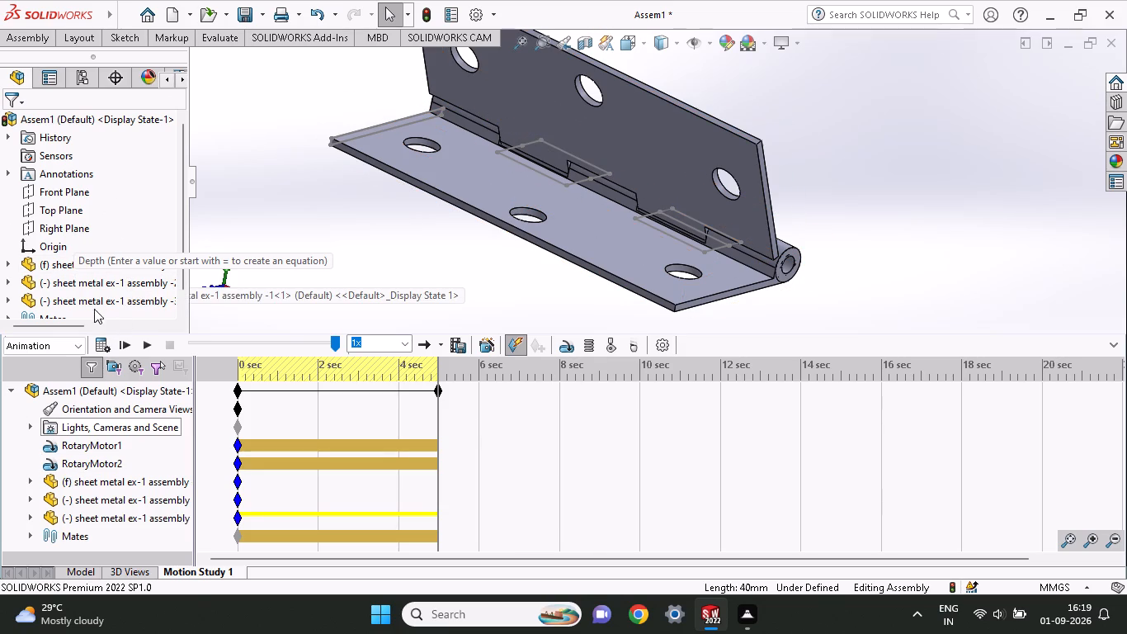
pyautogui.click(108, 343)
pyautogui.click(108, 343)
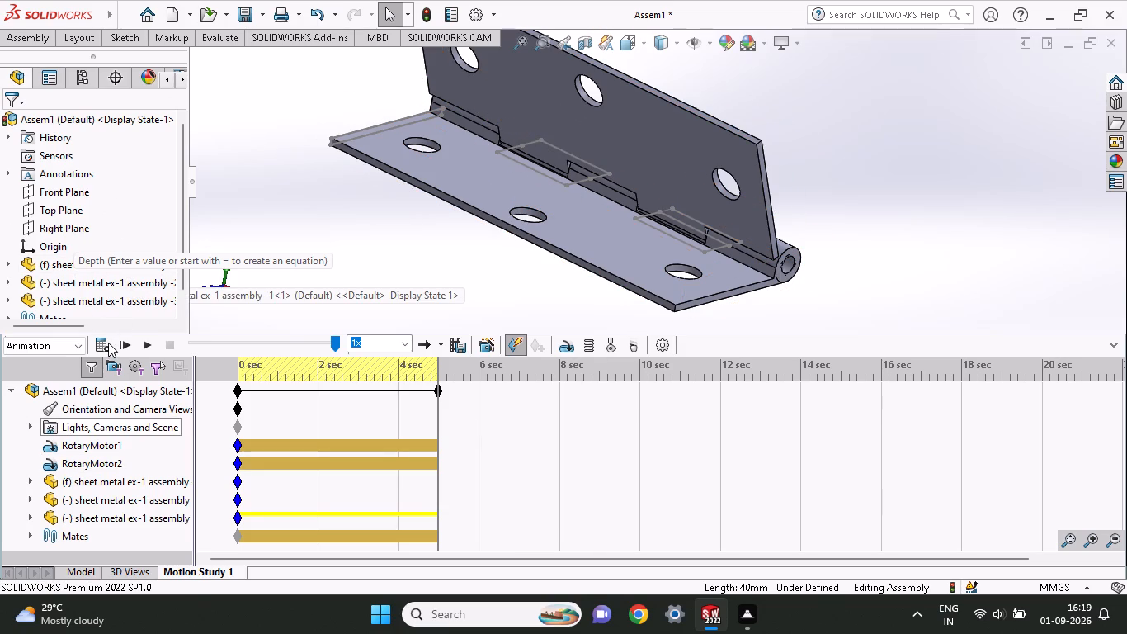
pyautogui.tripleClick(108, 343)
pyautogui.click(108, 343)
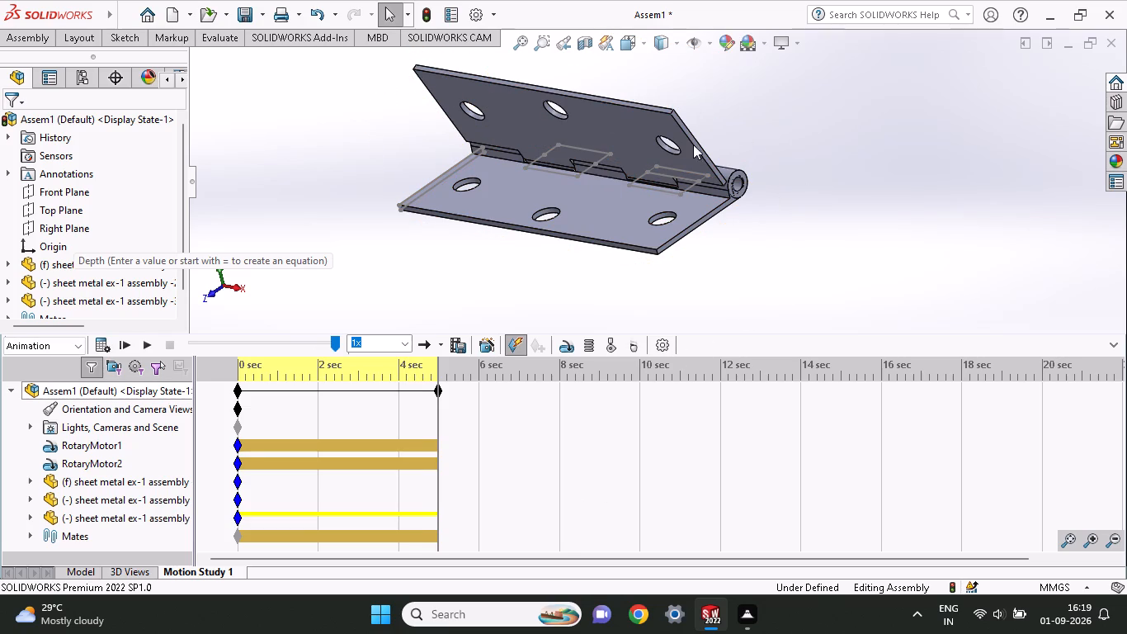
# Collapse the motion timeline and swing the movable leaf around the pin, leaving it tilted back in a wide-open position.
pyautogui.click(1118, 342)
pyautogui.moveTo(660, 193); pyautogui.dragTo(801, 83)
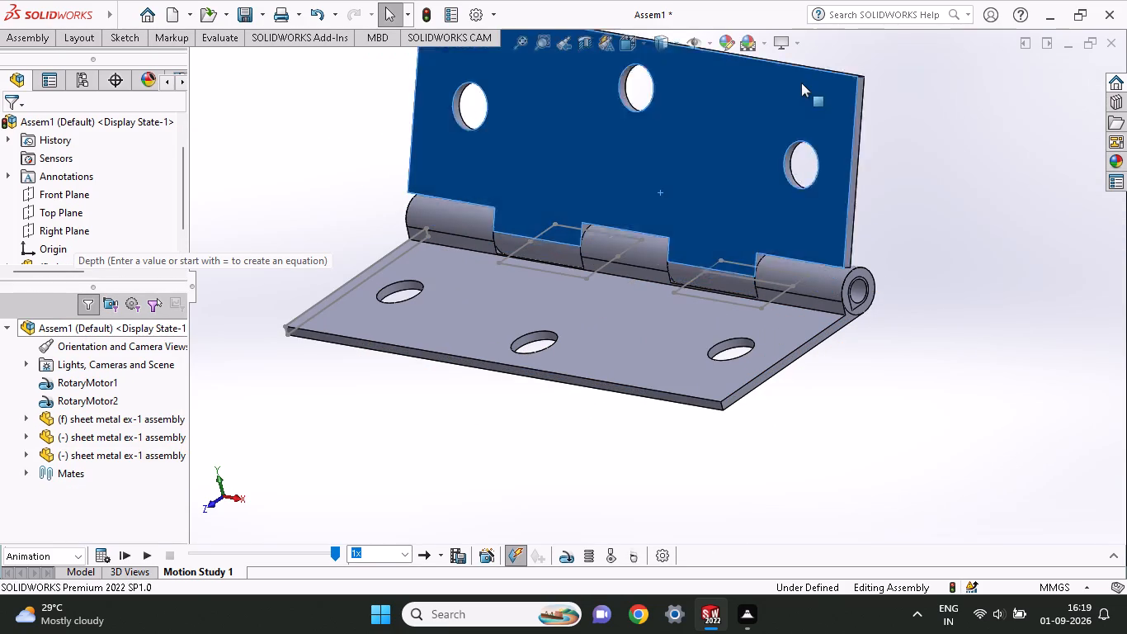
pyautogui.moveTo(801, 83); pyautogui.dragTo(837, 53)
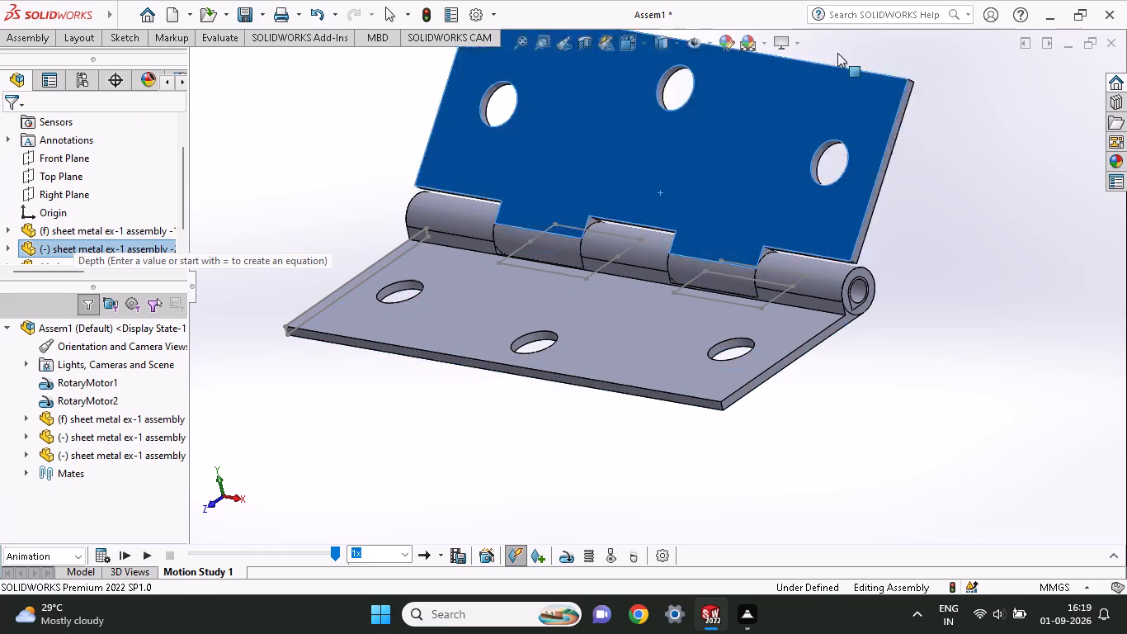
pyautogui.moveTo(837, 53); pyautogui.dragTo(378, 0)
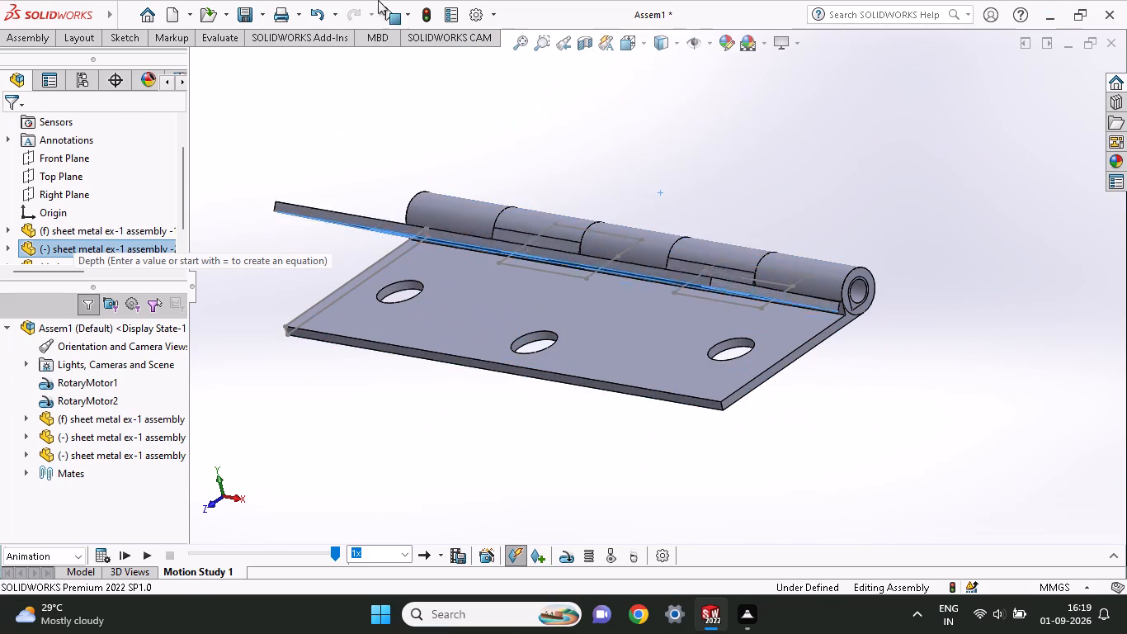
pyautogui.moveTo(378, 0); pyautogui.dragTo(351, 21)
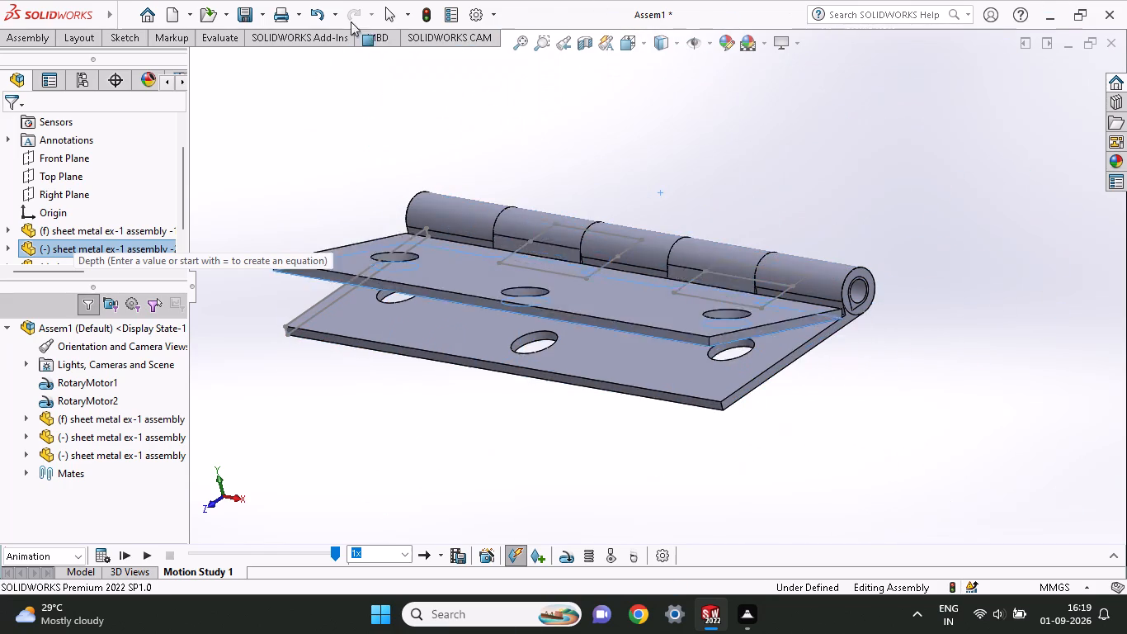
pyautogui.moveTo(351, 21); pyautogui.dragTo(567, 479)
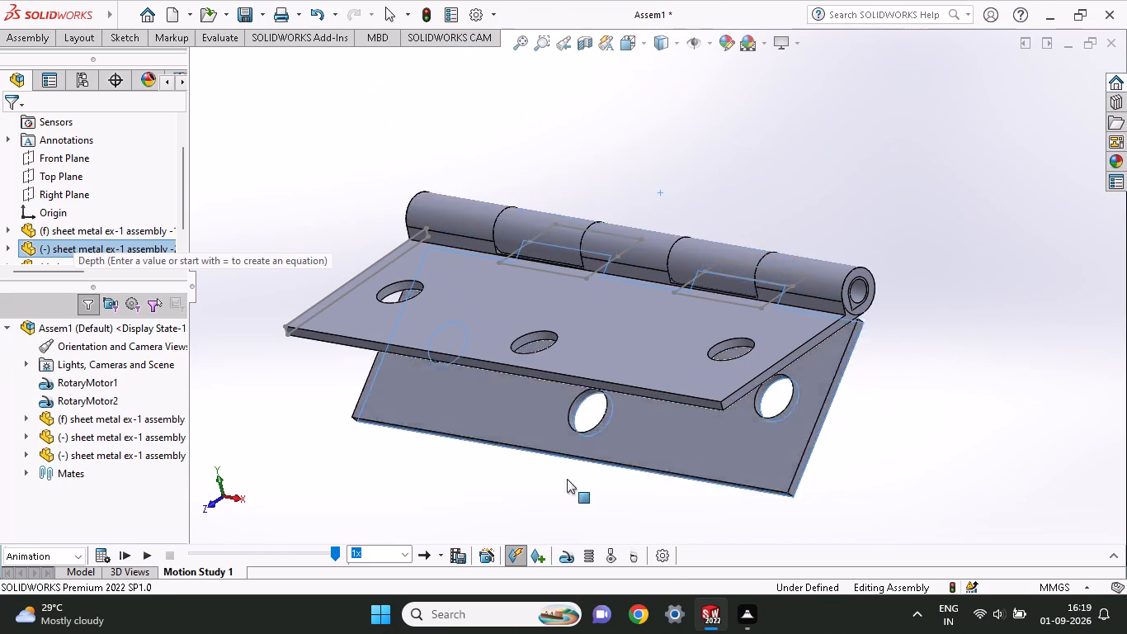
pyautogui.moveTo(567, 479); pyautogui.dragTo(1018, 0)
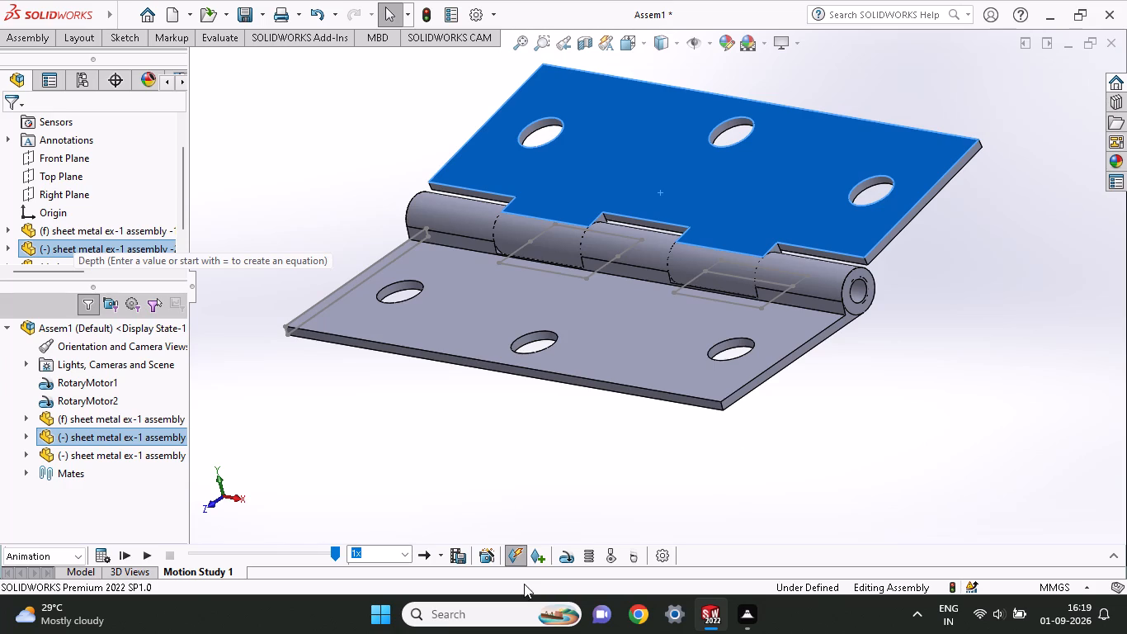
# Start a third rotary motor with the movable leaf's upper flat face as both location and direction.
pyautogui.click(487, 562)
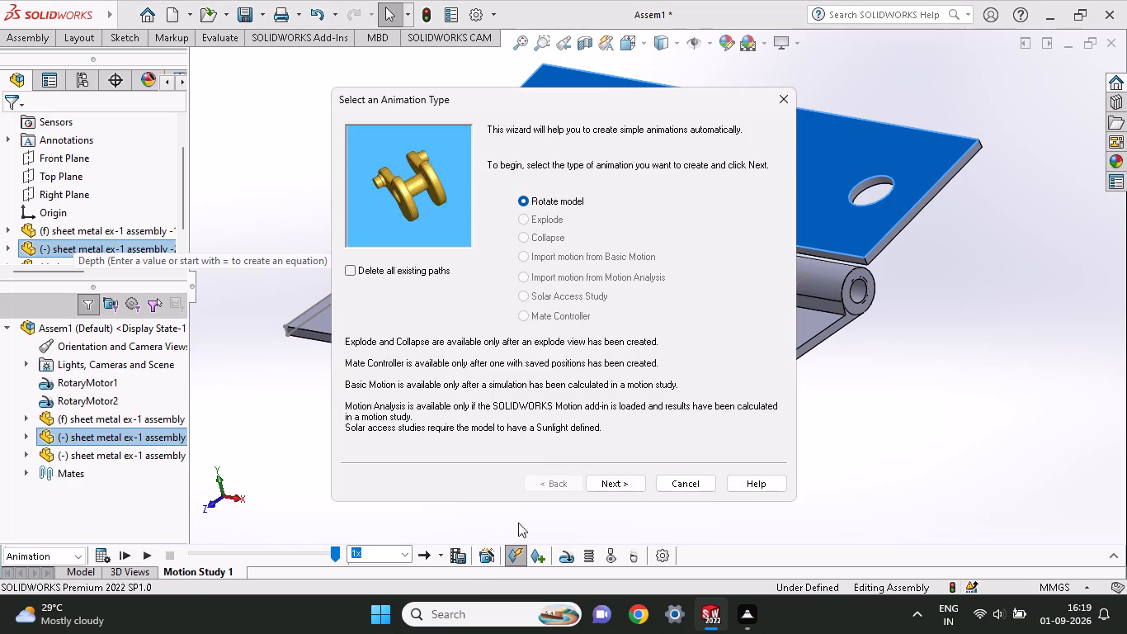
pyautogui.click(684, 489)
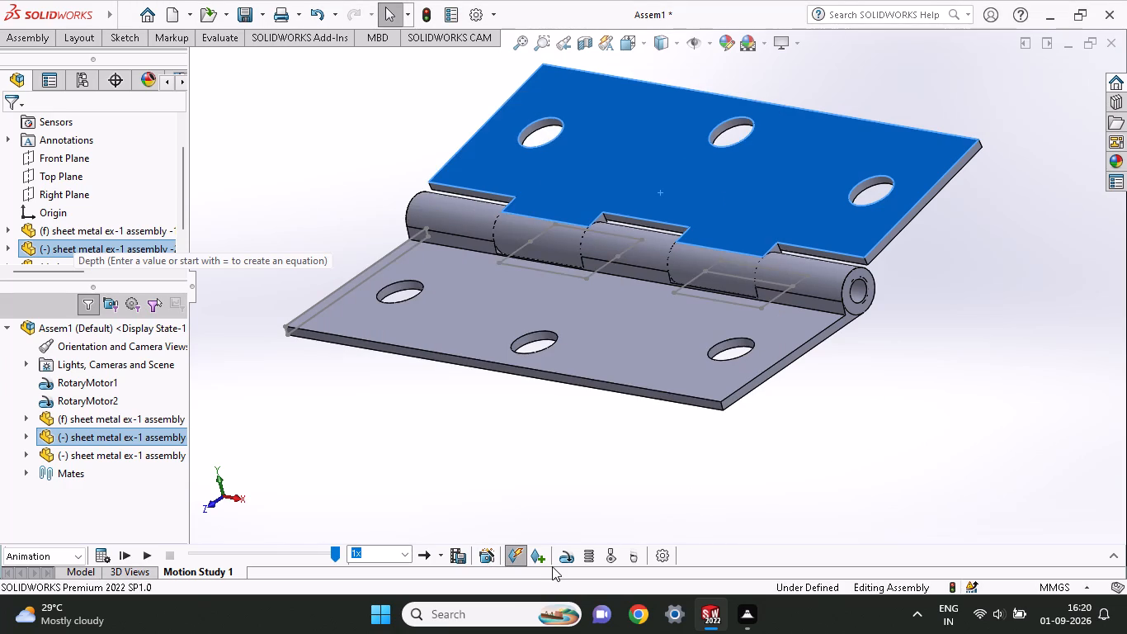
pyautogui.click(554, 558)
pyautogui.click(558, 557)
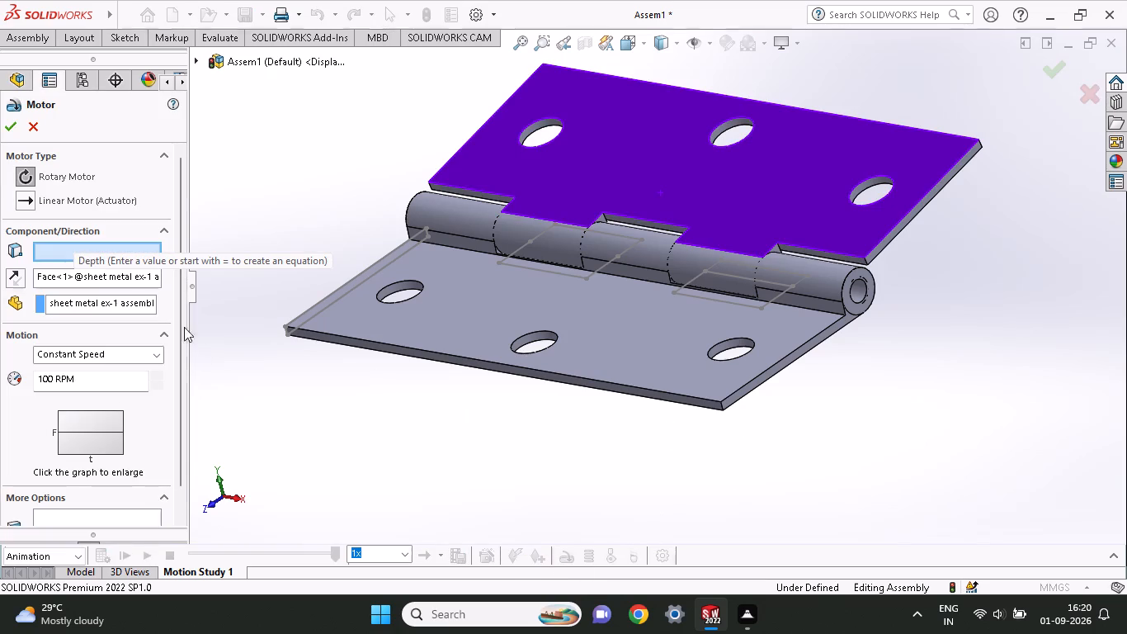
pyautogui.click(738, 196)
pyautogui.click(757, 185)
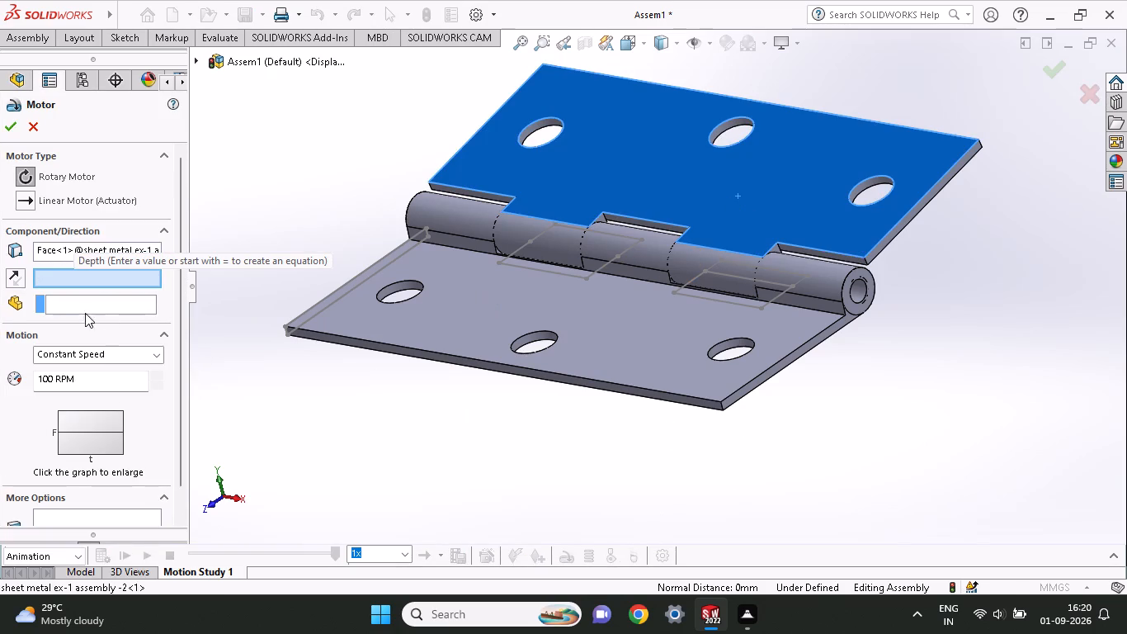
pyautogui.click(65, 255)
pyautogui.click(65, 247)
pyautogui.click(686, 176)
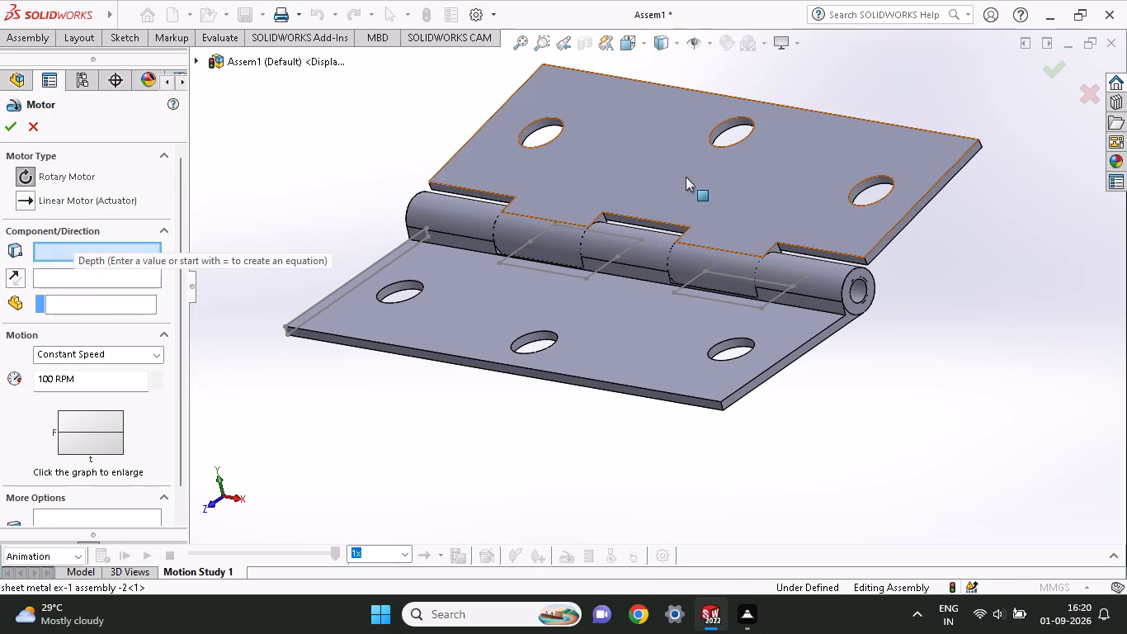
pyautogui.click(662, 183)
# Make the third motor's motion relative to the fixed leaf.
pyautogui.click(107, 298)
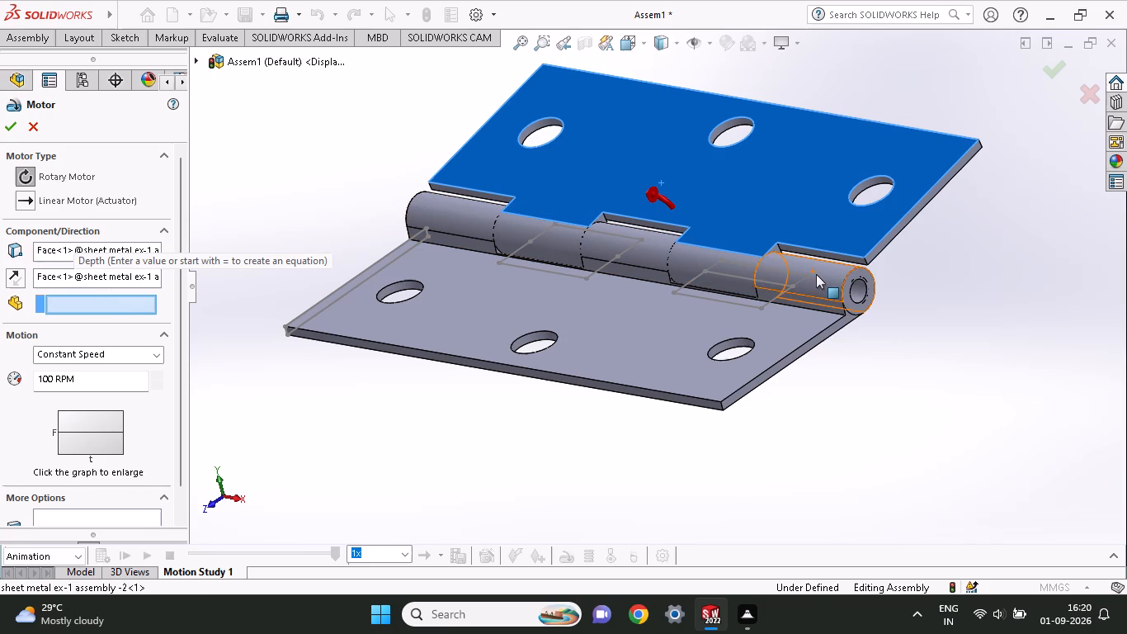
pyautogui.moveTo(1014, 249); pyautogui.dragTo(825, 252, button='middle')
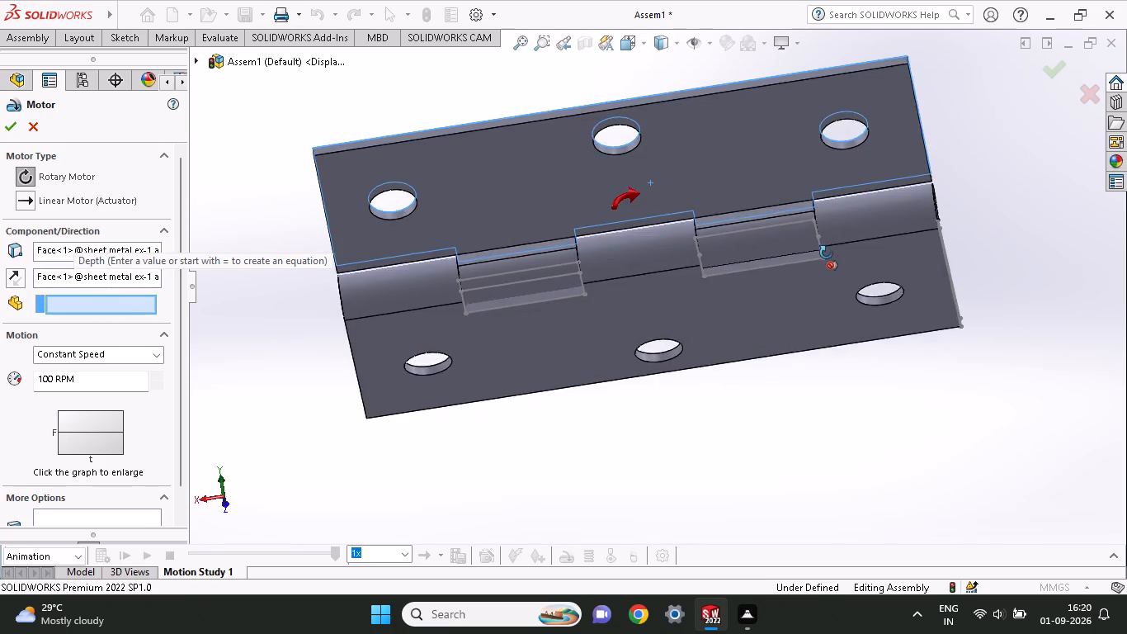
pyautogui.moveTo(825, 252); pyautogui.dragTo(1008, 324, button='middle')
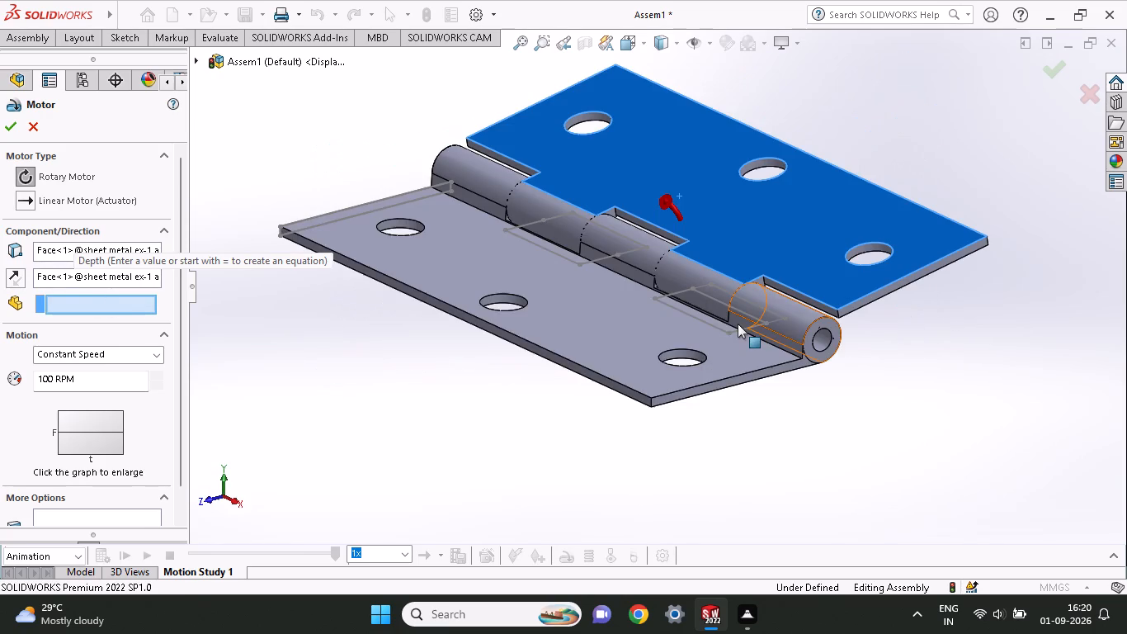
pyautogui.click(549, 315)
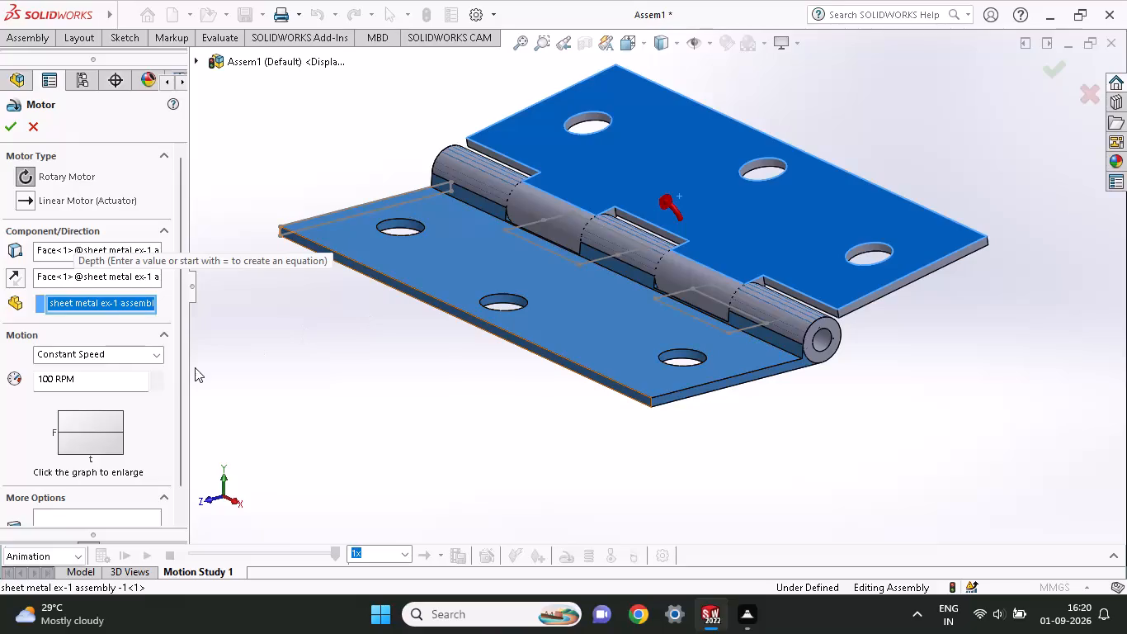
# Set the third rotary motor to a constant speed of 1 RPM and accept it.
pyautogui.click(224, 406)
pyautogui.moveTo(112, 386); pyautogui.dragTo(0, 381)
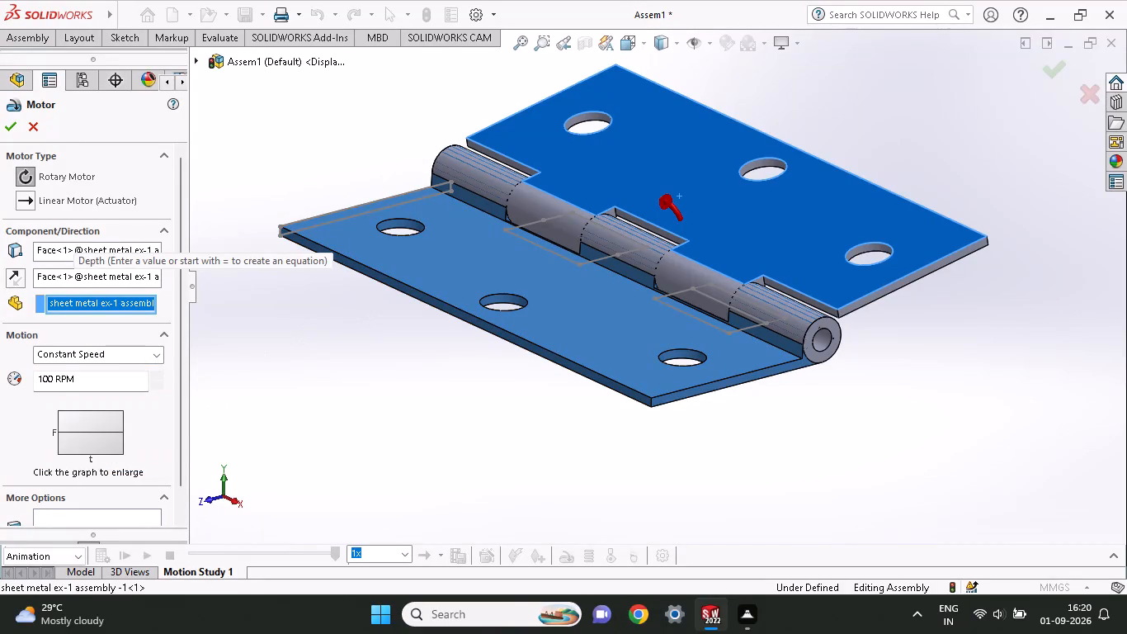
pyautogui.moveTo(0, 381); pyautogui.dragTo(0, 371)
pyautogui.press('1')
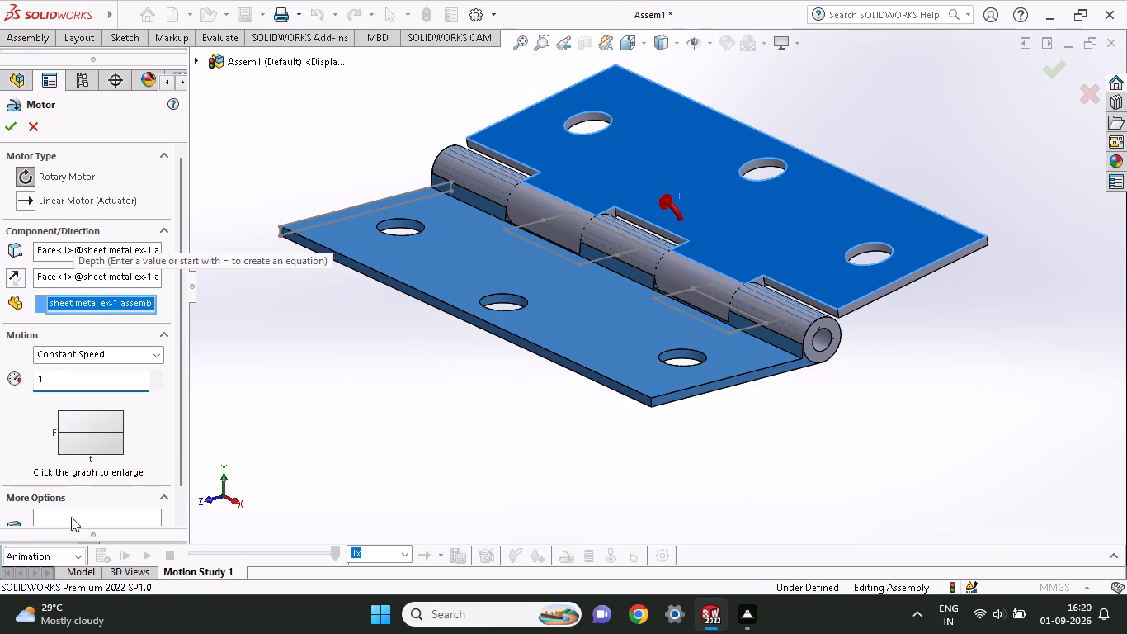
pyautogui.click(1, 124)
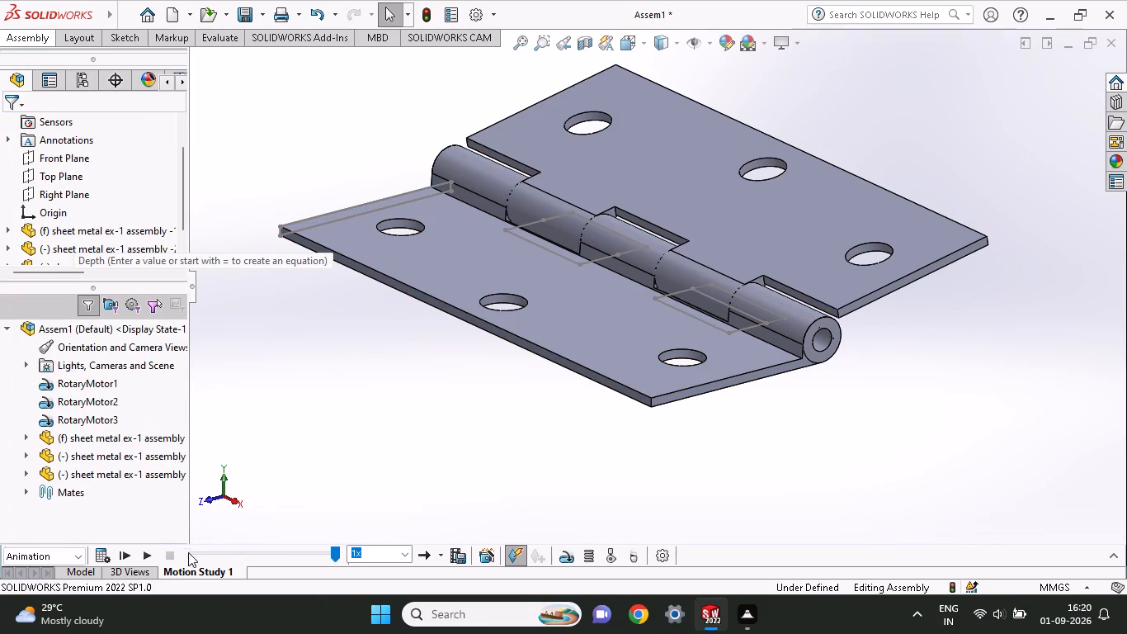
# Play the motion study repeatedly to examine the hinge's motion with the three rotary motors.
pyautogui.click(144, 560)
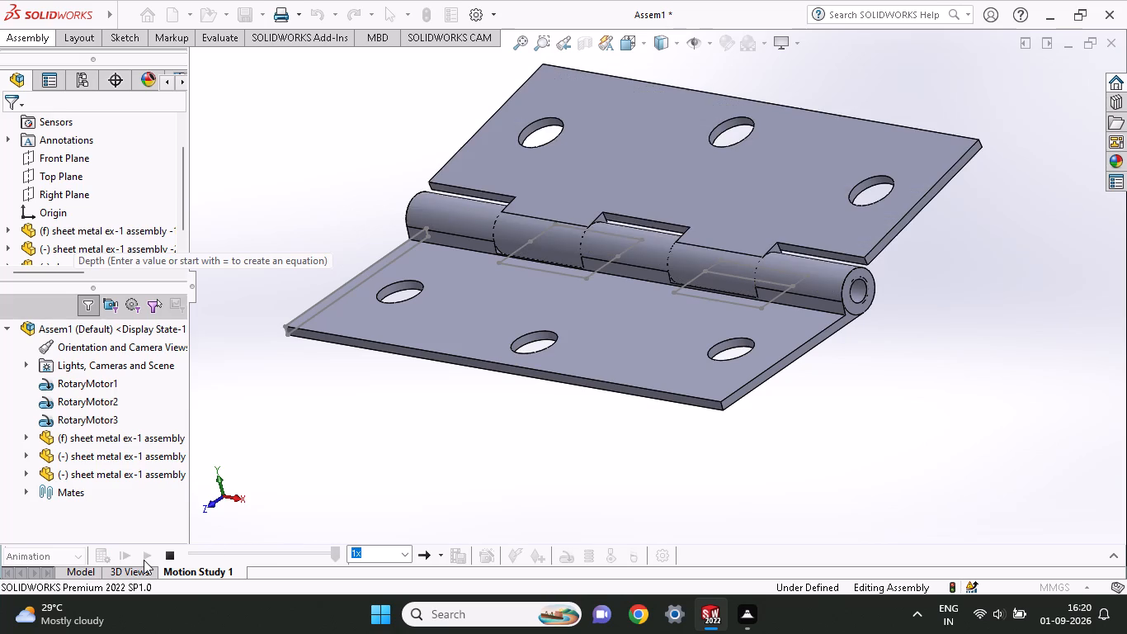
pyautogui.click(144, 560)
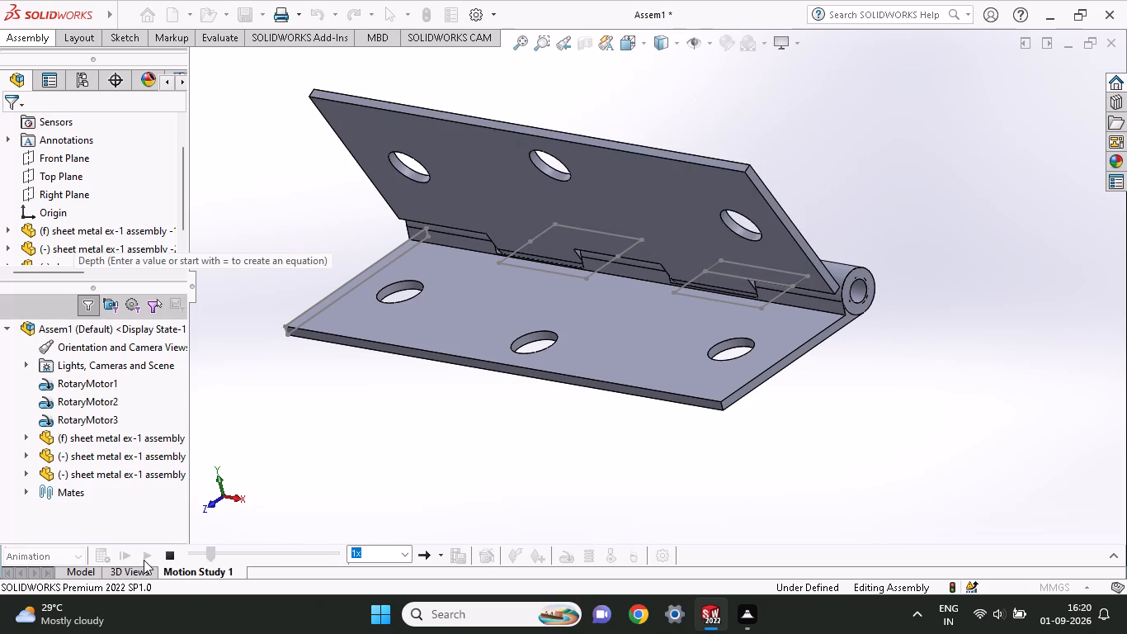
pyautogui.click(144, 560)
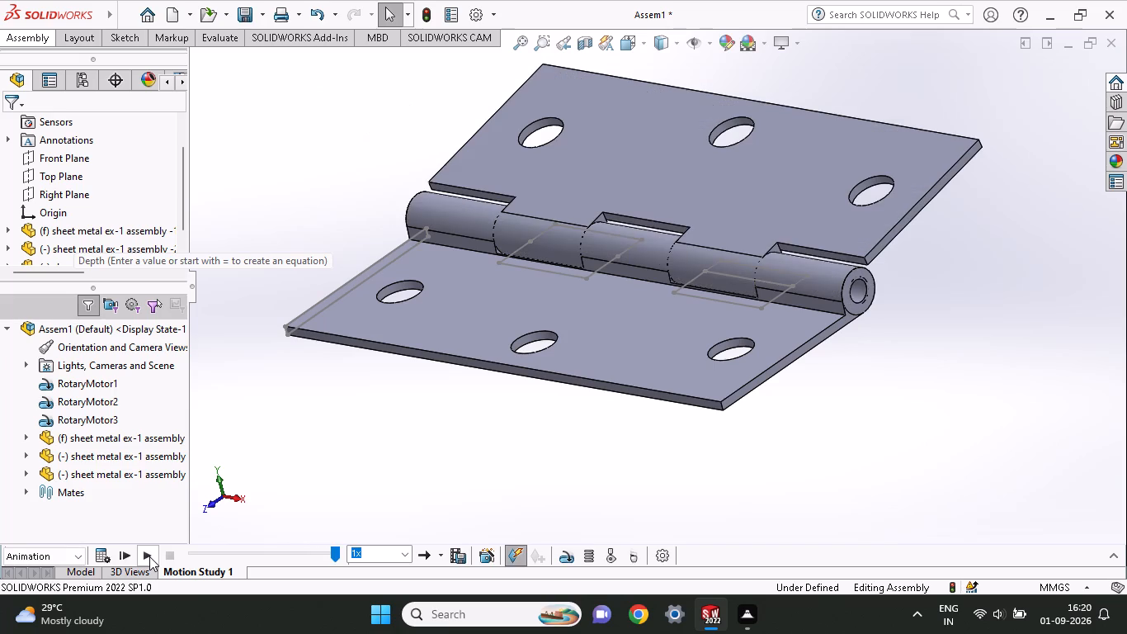
pyautogui.click(149, 556)
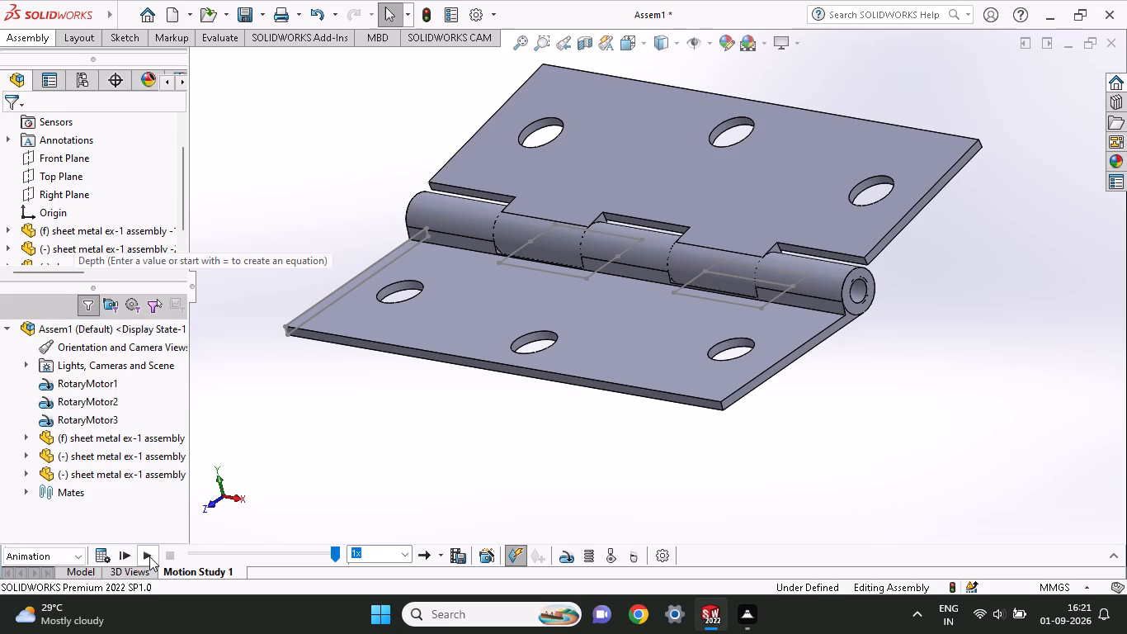
pyautogui.click(149, 556)
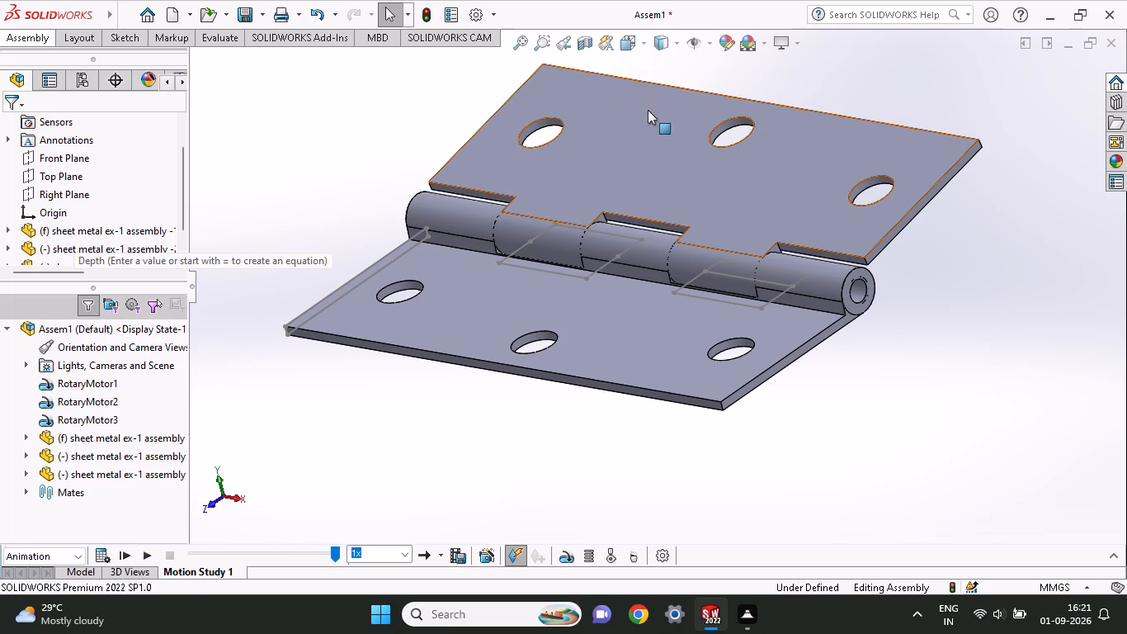
# Swing the movable leaf back and forth around the pin, leaving it partly open and tilted over the fixed leaf.
pyautogui.moveTo(648, 119); pyautogui.dragTo(577, 407)
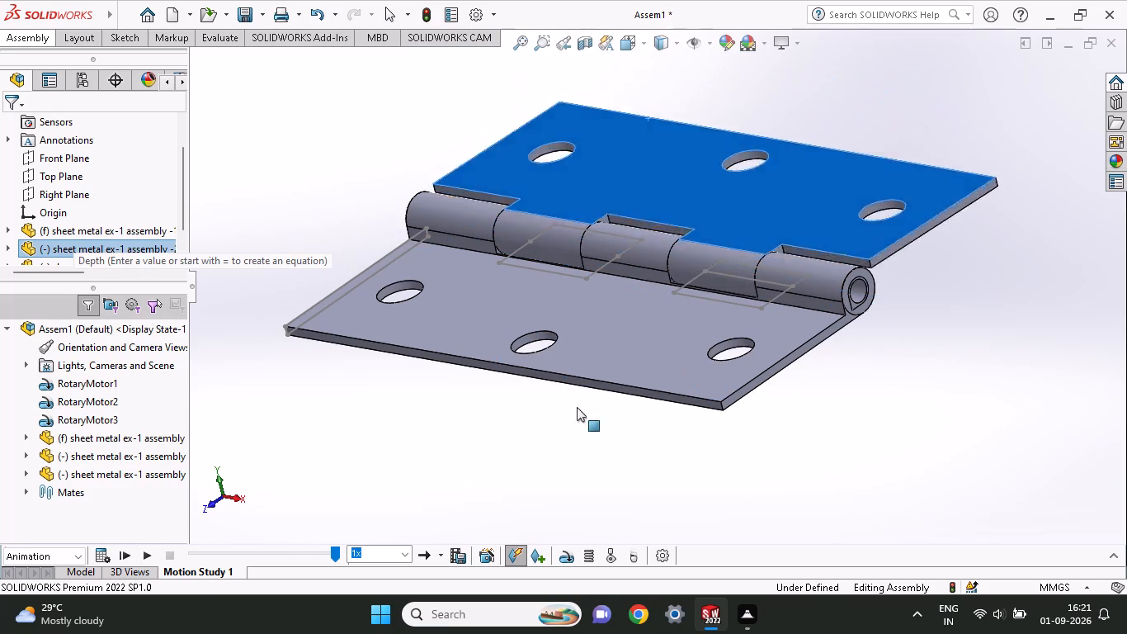
pyautogui.moveTo(577, 407); pyautogui.dragTo(128, 248)
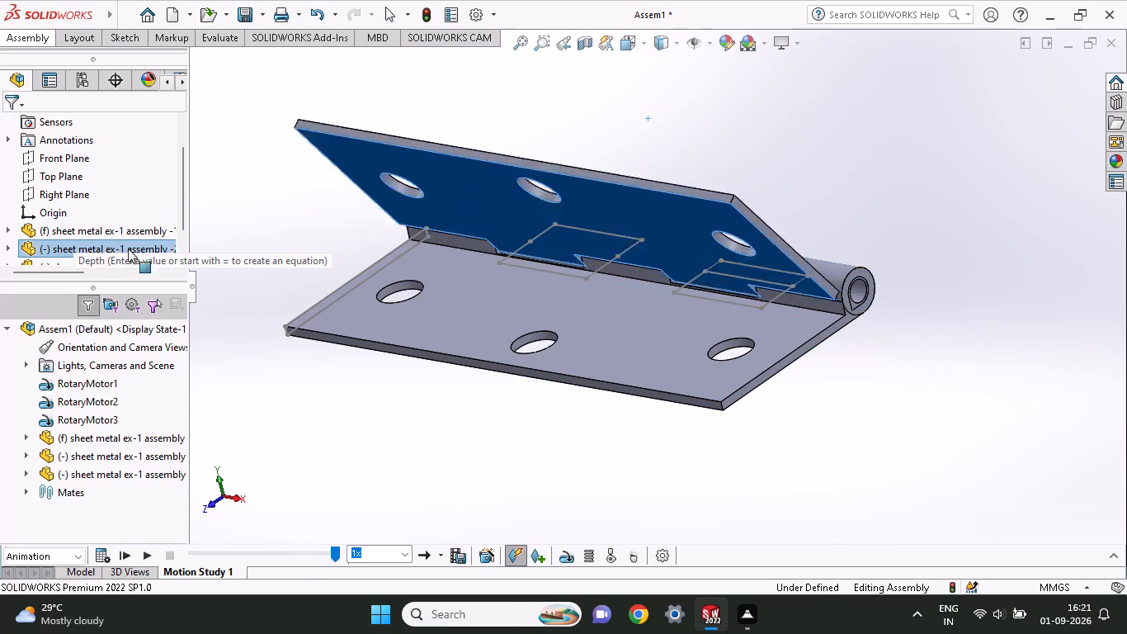
pyautogui.moveTo(128, 248); pyautogui.dragTo(232, 0)
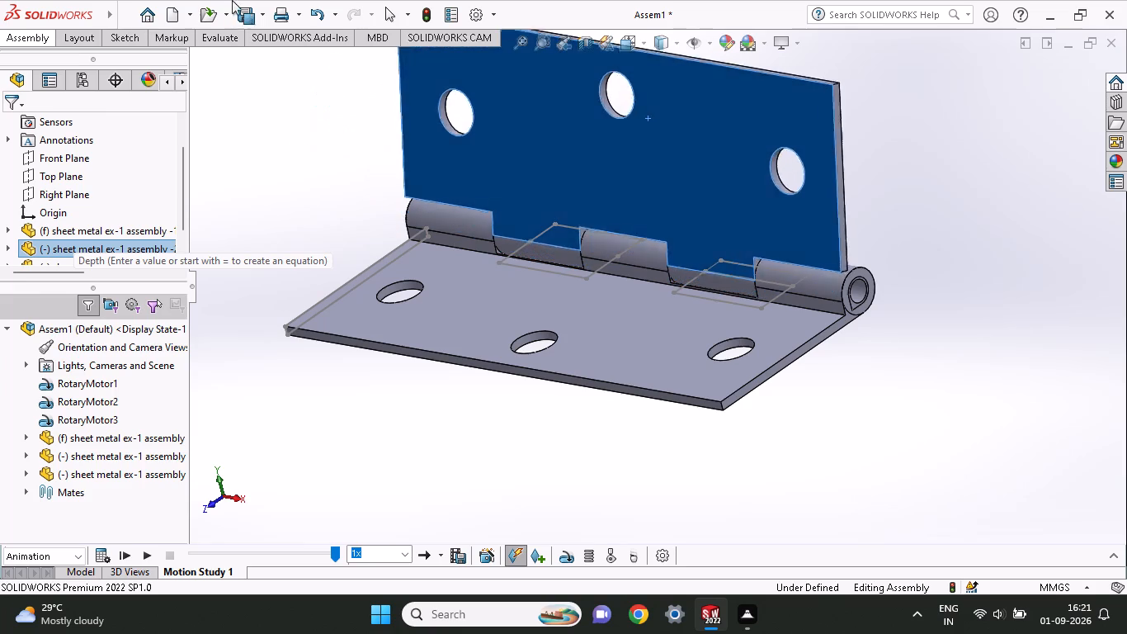
pyautogui.moveTo(232, 0); pyautogui.dragTo(551, 488)
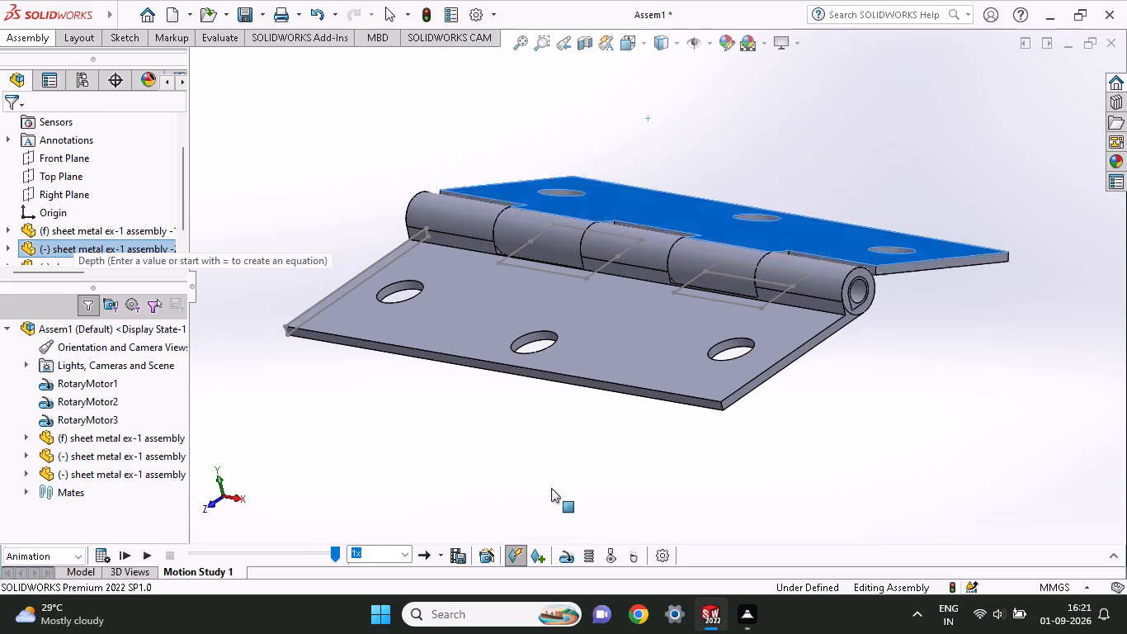
pyautogui.moveTo(551, 488); pyautogui.dragTo(239, 627)
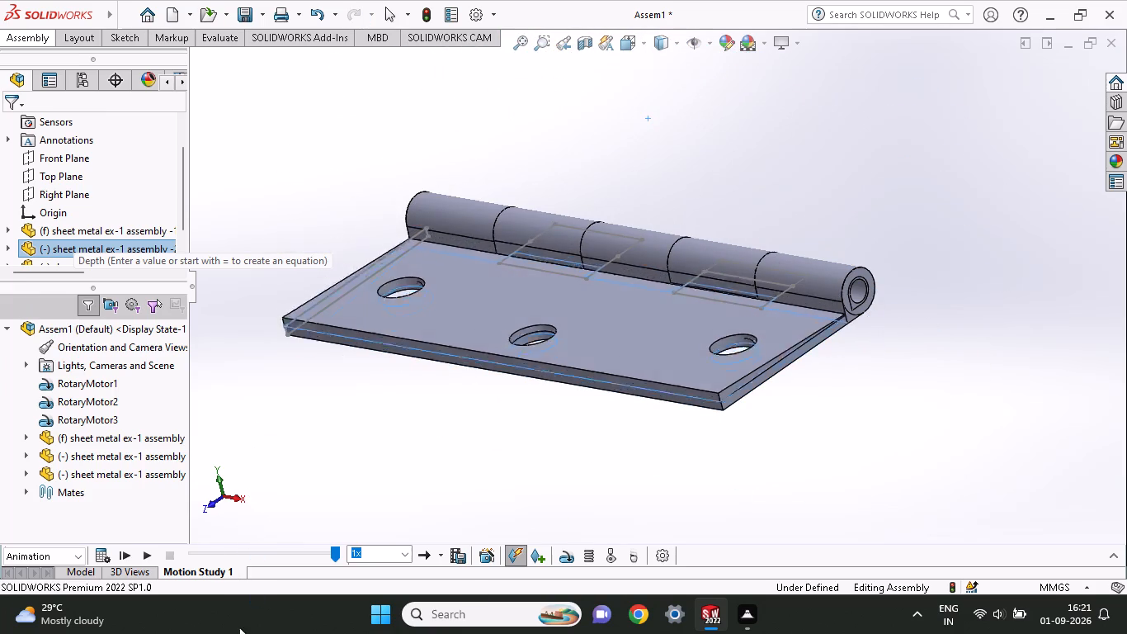
pyautogui.moveTo(239, 627); pyautogui.dragTo(284, 405)
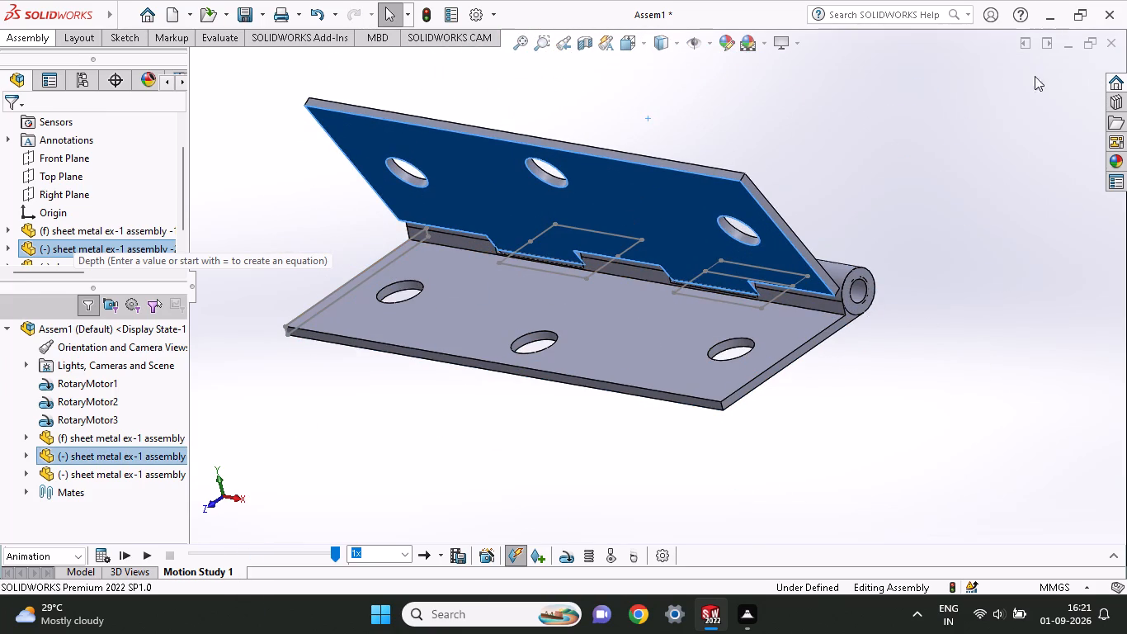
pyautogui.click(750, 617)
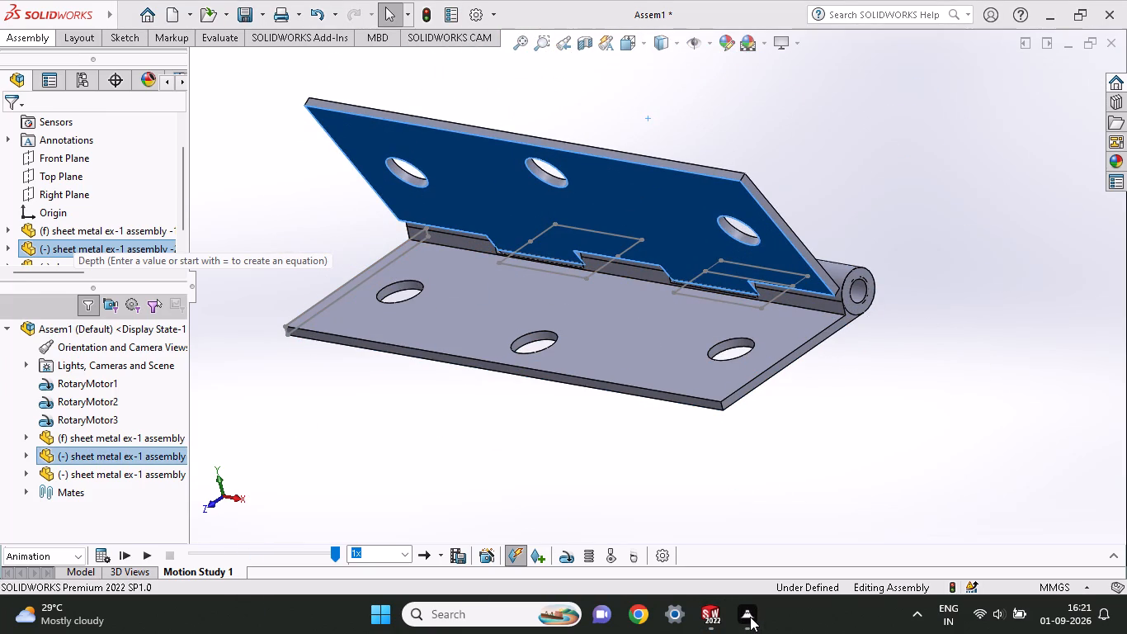